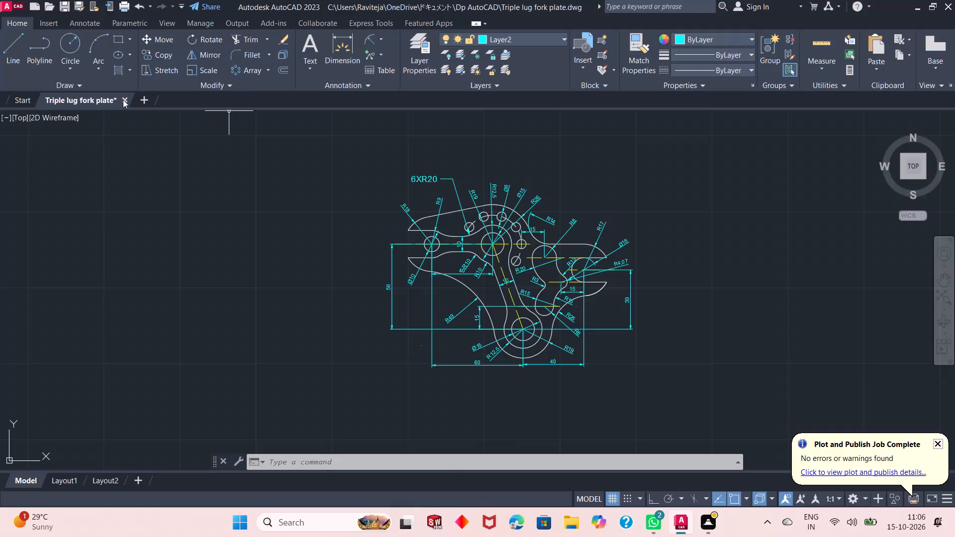
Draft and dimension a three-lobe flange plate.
Close the Triple lug fork plate drawing and start a new drawing from the acadiso.dwt template.
left_click(125, 99)
left_click(504, 285)
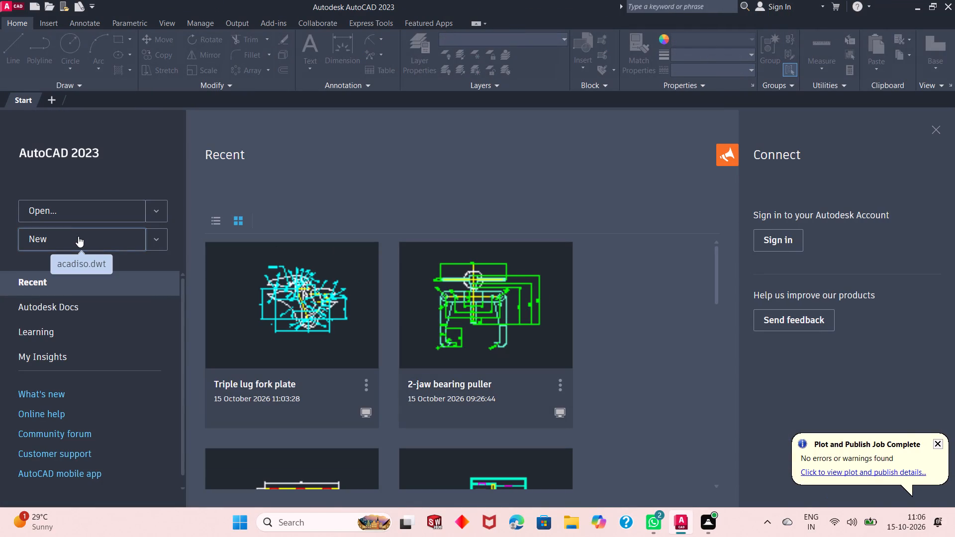
left_click(78, 236)
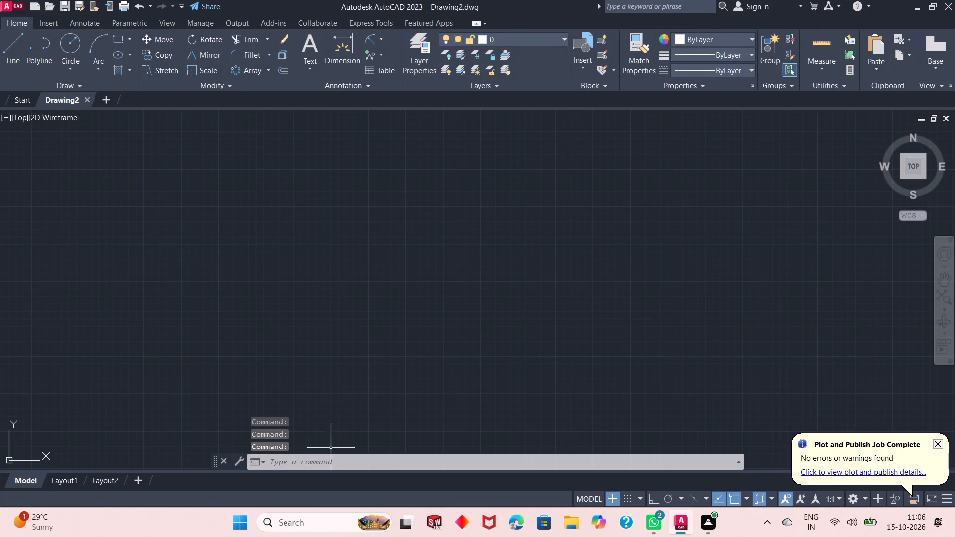
Turn on command logging for the new drawing with the LOGFILEON command.
left_click(320, 462)
type("log")
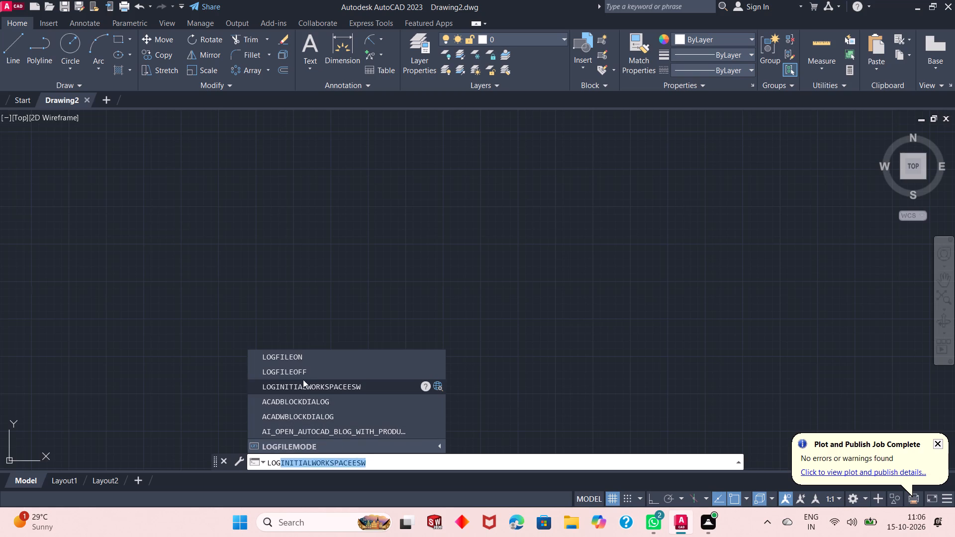
left_click(311, 360)
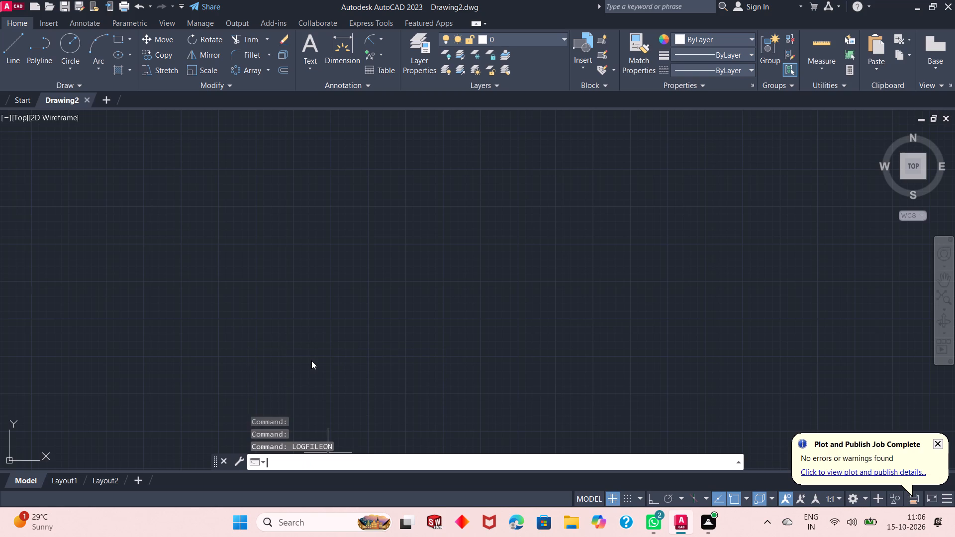
Set the model space limits from a lower corner of 0,0 to an upper corner of 100,100.
type("lim")
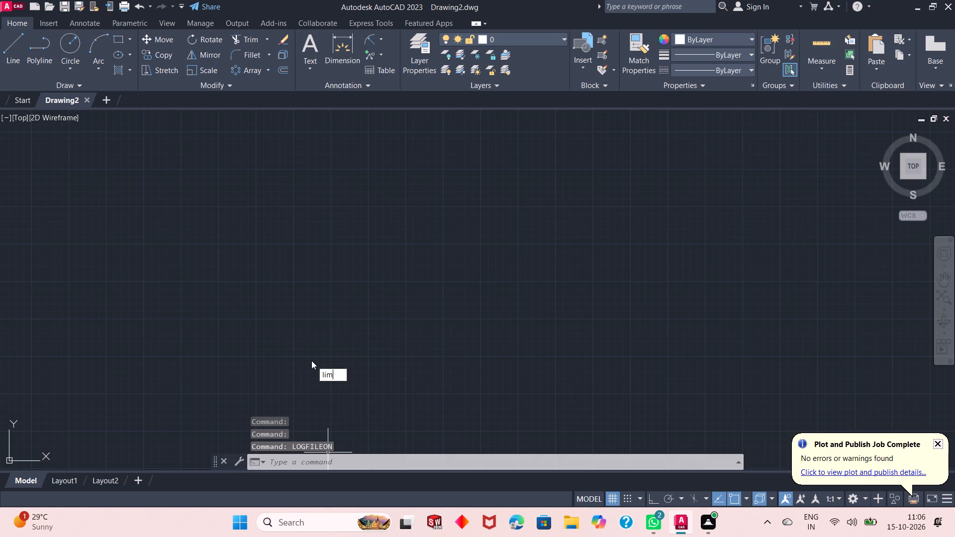
key("Return")
key("0")
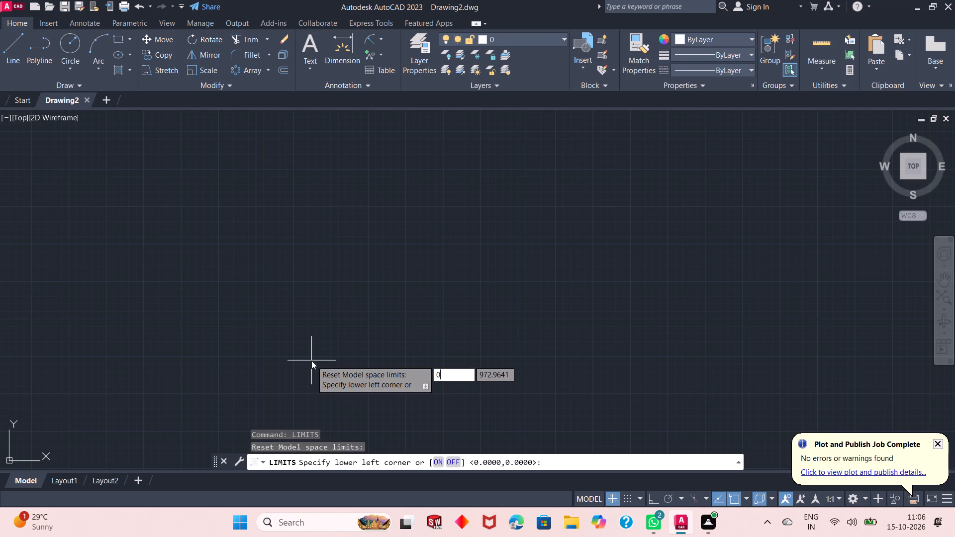
key("period")
key("BackSpace")
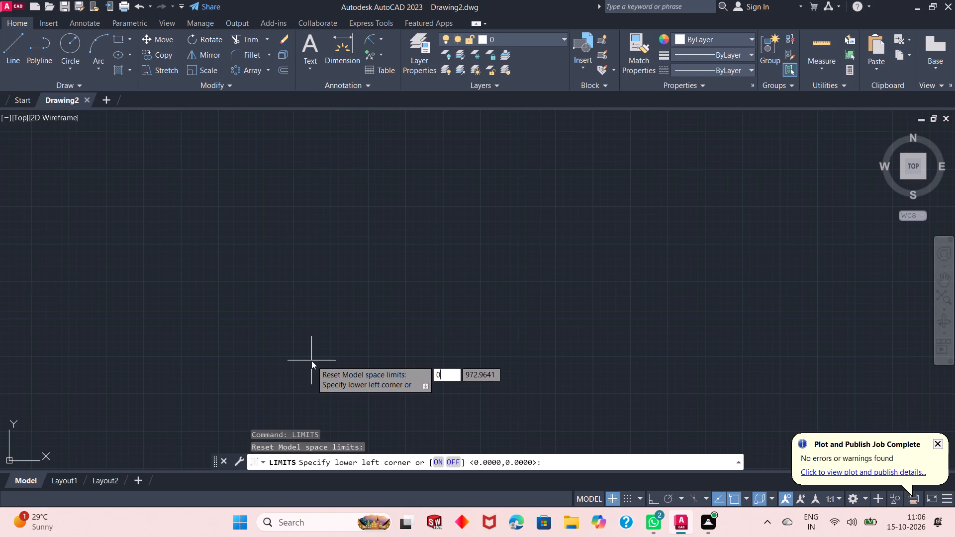
key("comma")
key("0")
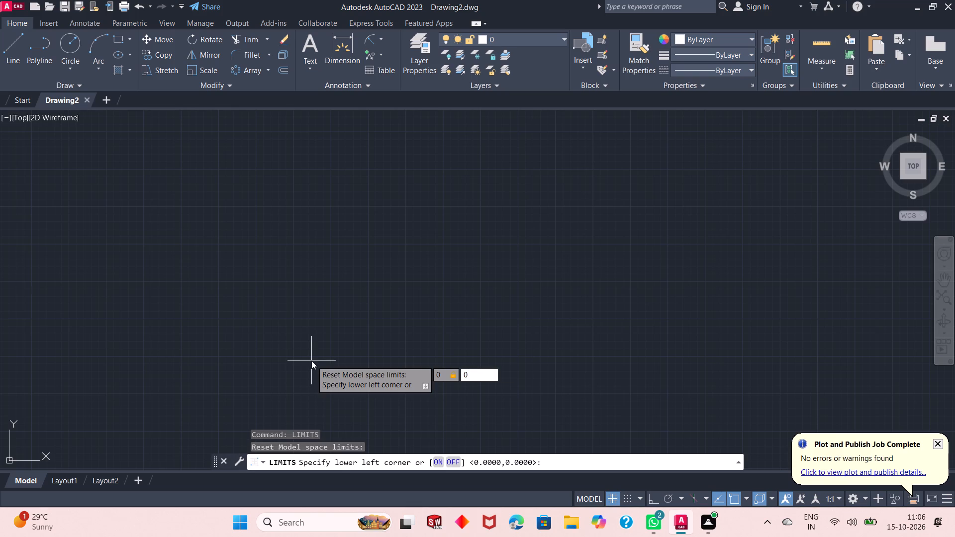
key("Return")
type("100")
type(",100")
key("Return")
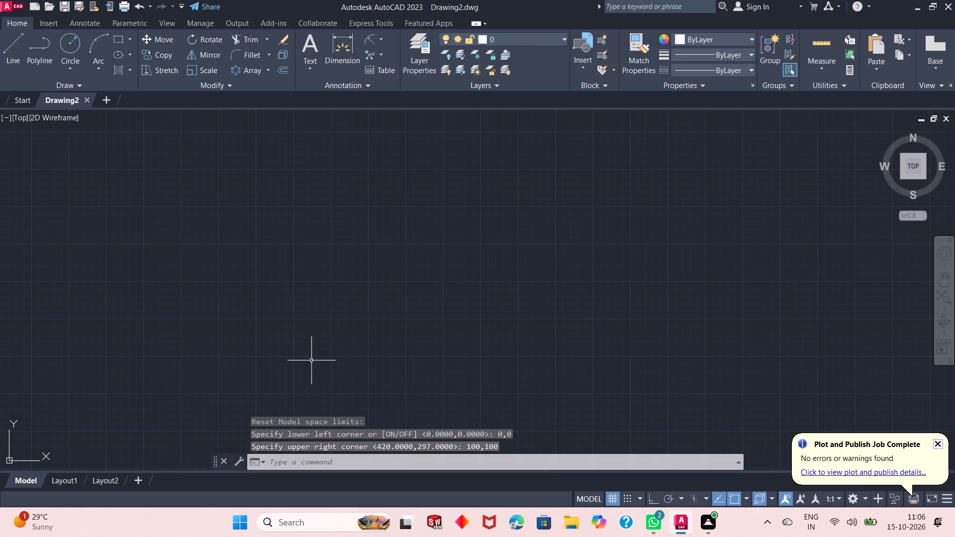
Create two new layers, Layer1 and Layer2, in the drawing.
scroll(375, 324, "up", 1)
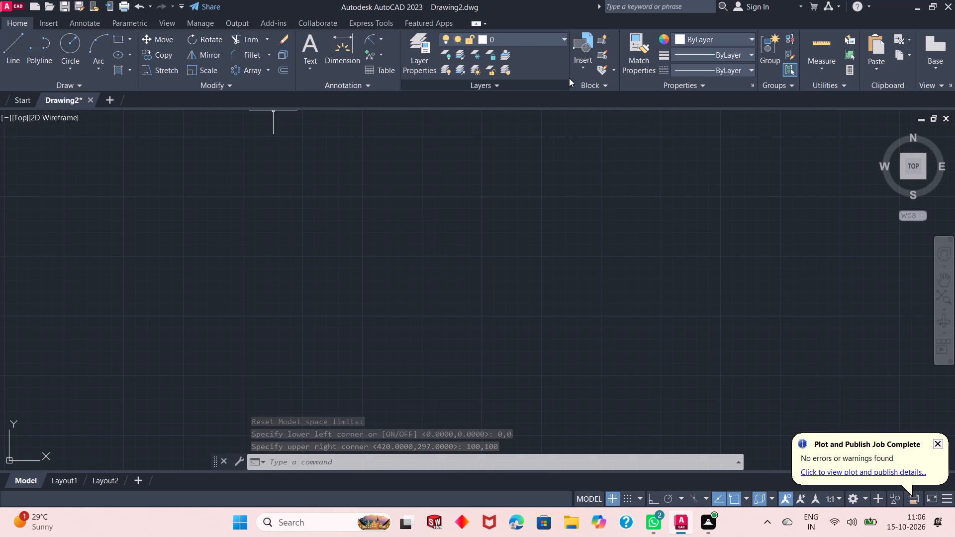
left_click(430, 54)
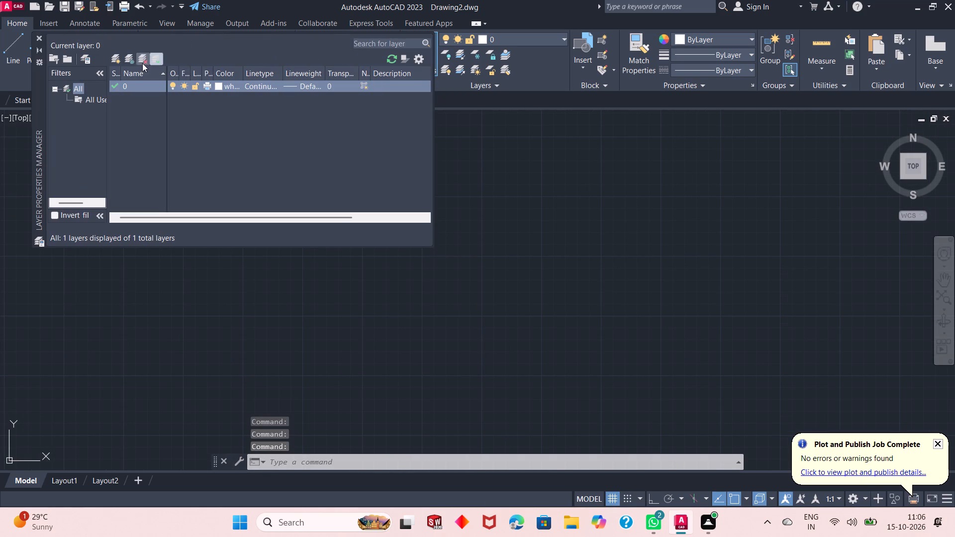
left_click(119, 60)
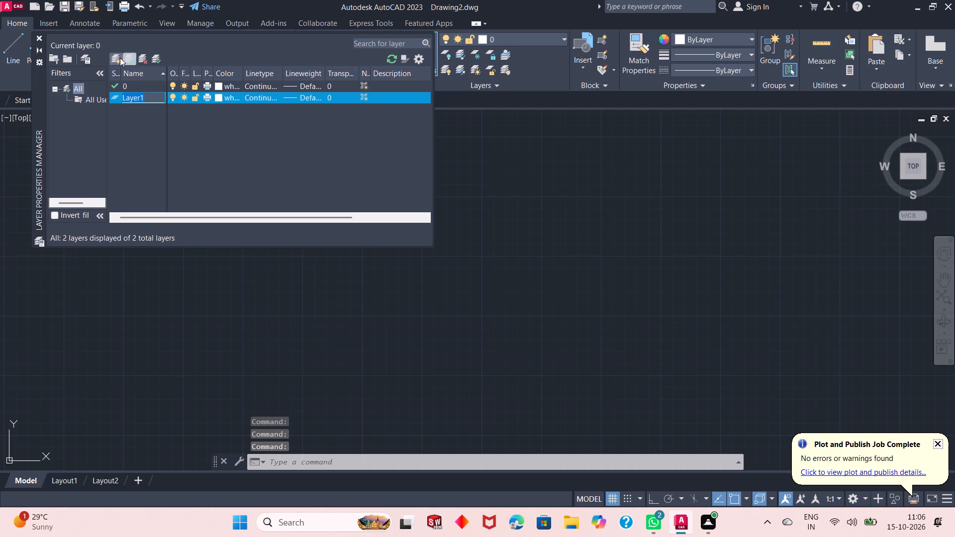
left_click(118, 58)
Set the colour of Layer1 to magenta and the colour of Layer2 to index colour 40.
left_click(217, 98)
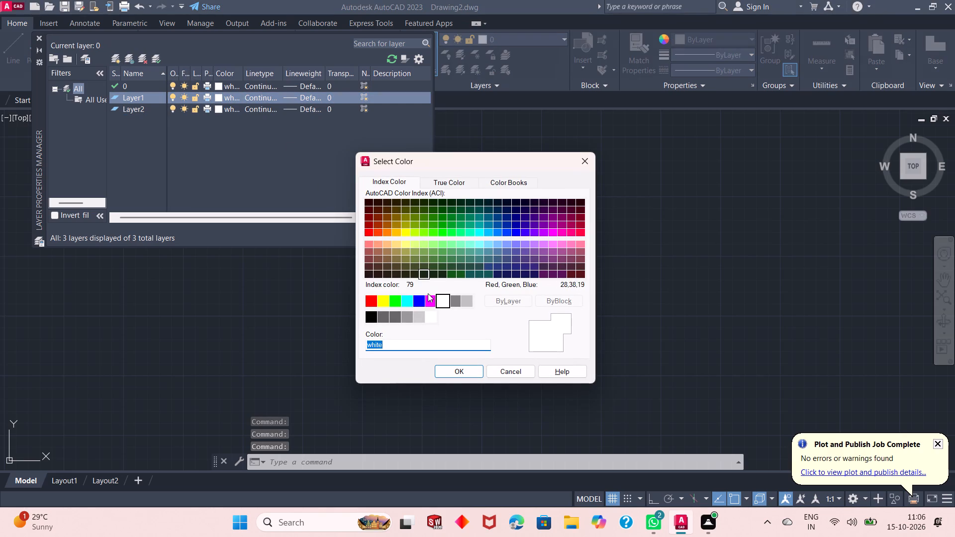
left_click(431, 299)
left_click(457, 370)
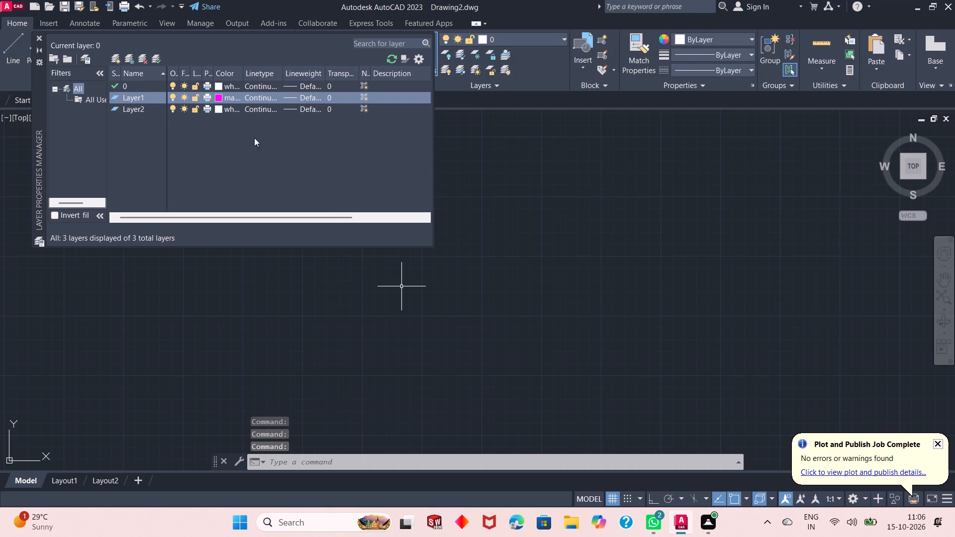
left_click(218, 108)
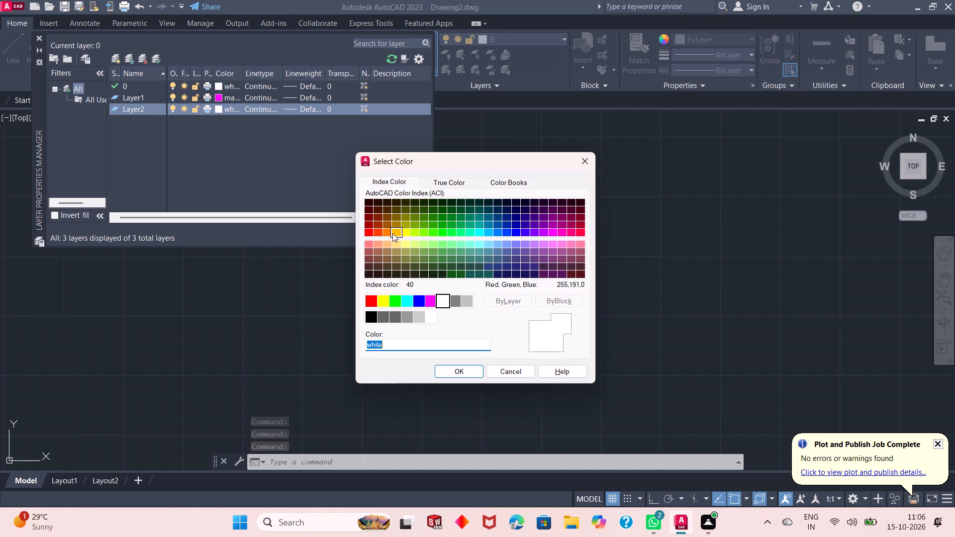
left_click(393, 231)
left_click(460, 372)
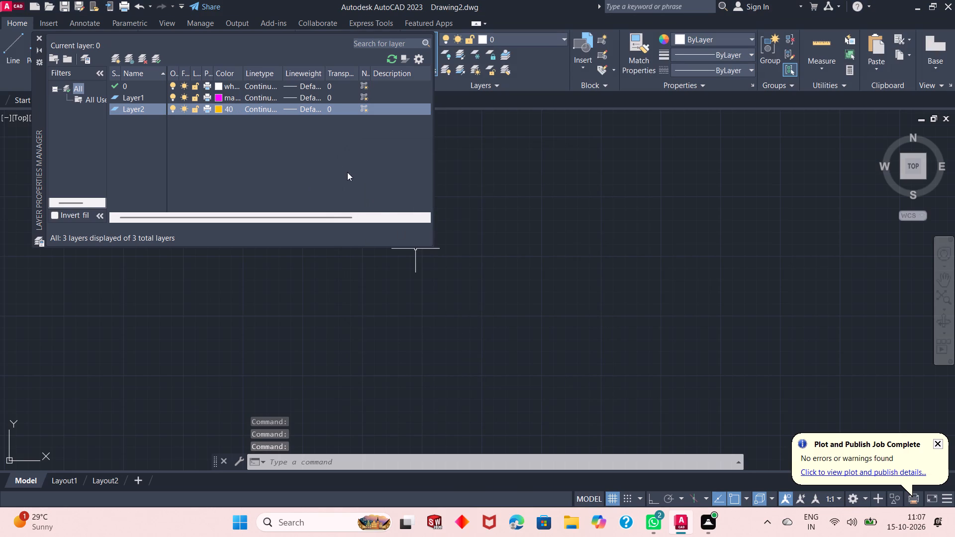
Load the ACAD_ISO02W100 ISO dash linetype and assign it to Layer1.
left_click(256, 97)
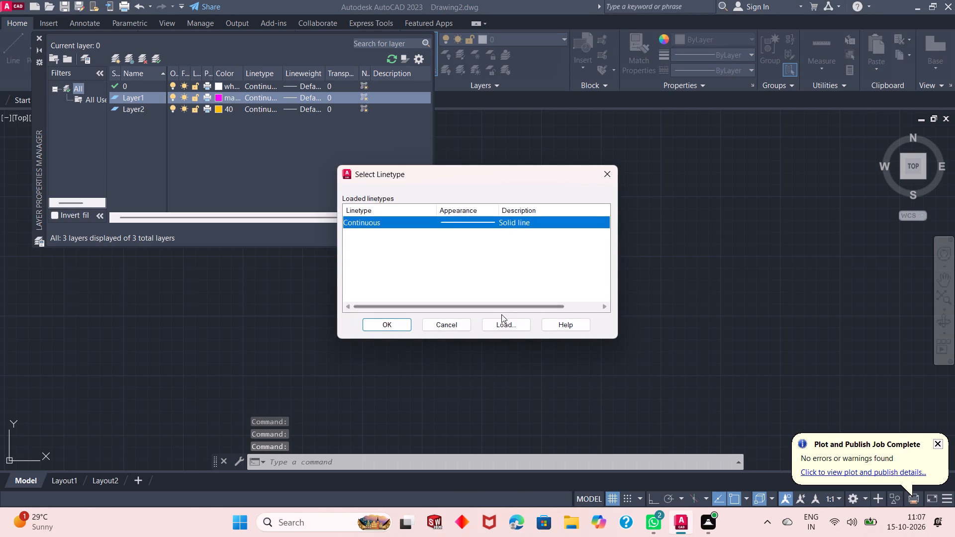
left_click(504, 322)
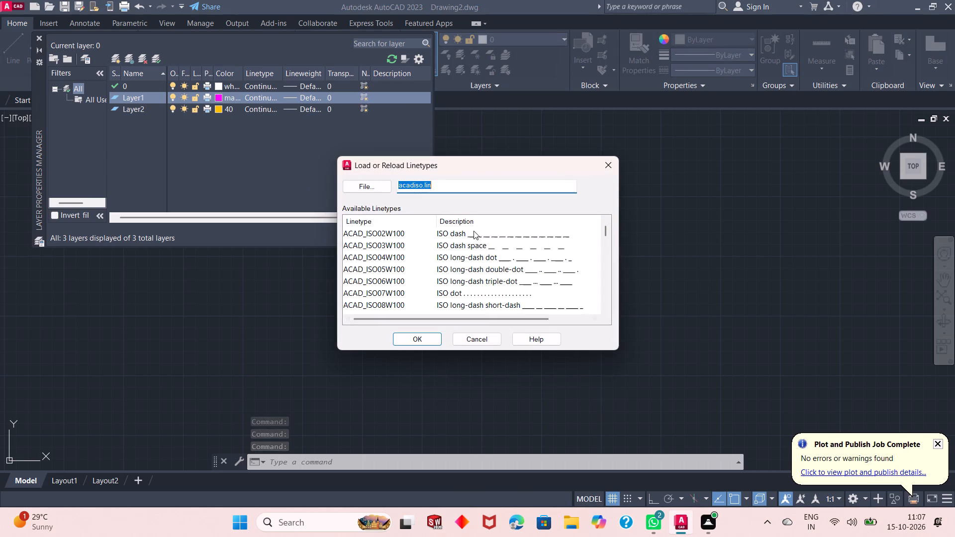
left_click(475, 236)
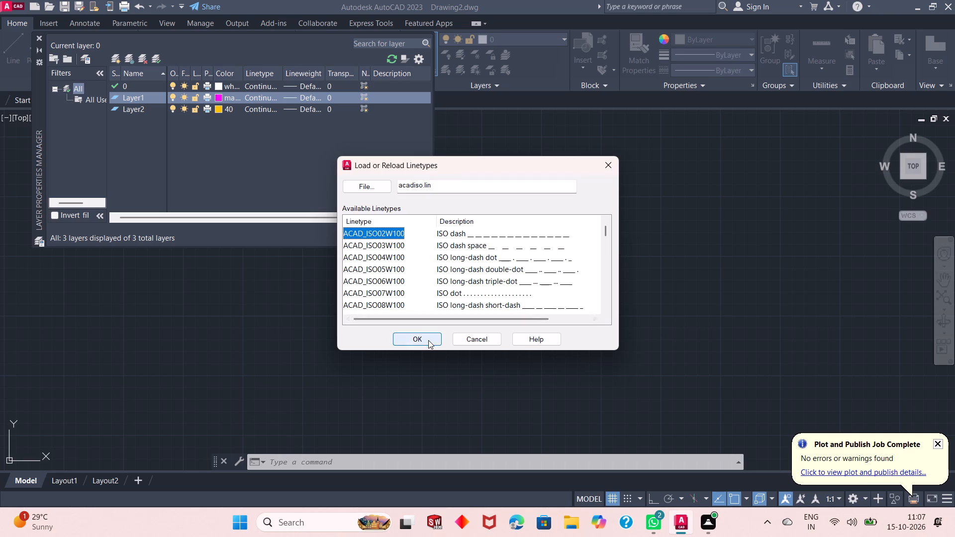
left_click(428, 340)
left_click(454, 225)
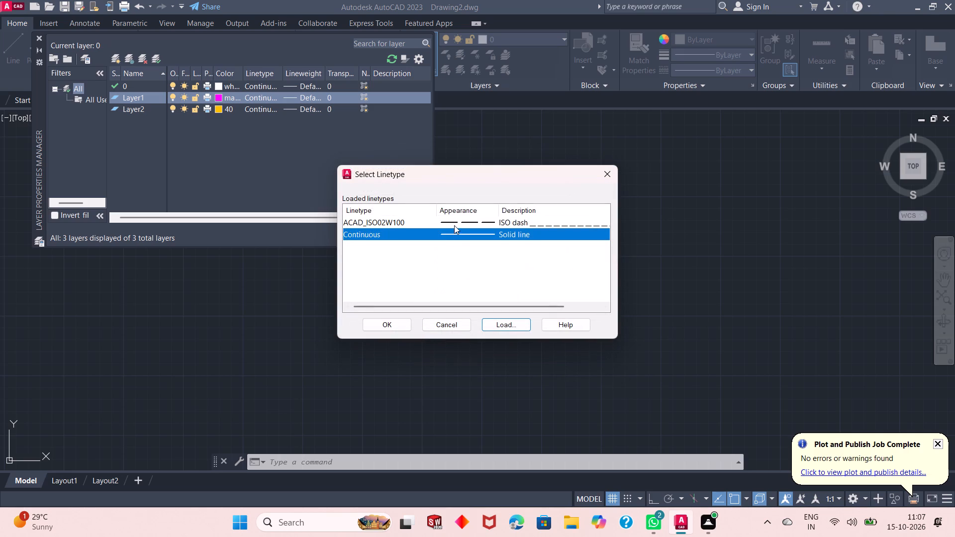
left_click(398, 322)
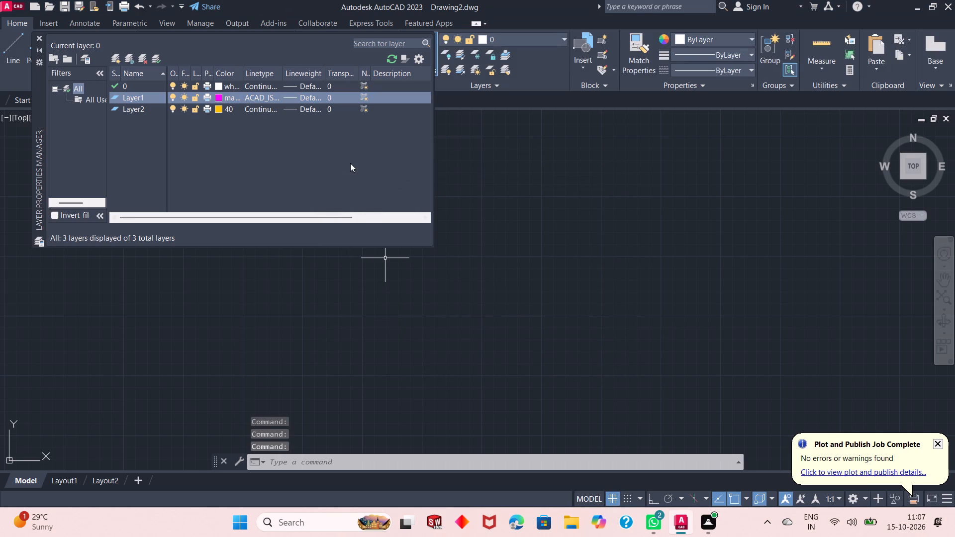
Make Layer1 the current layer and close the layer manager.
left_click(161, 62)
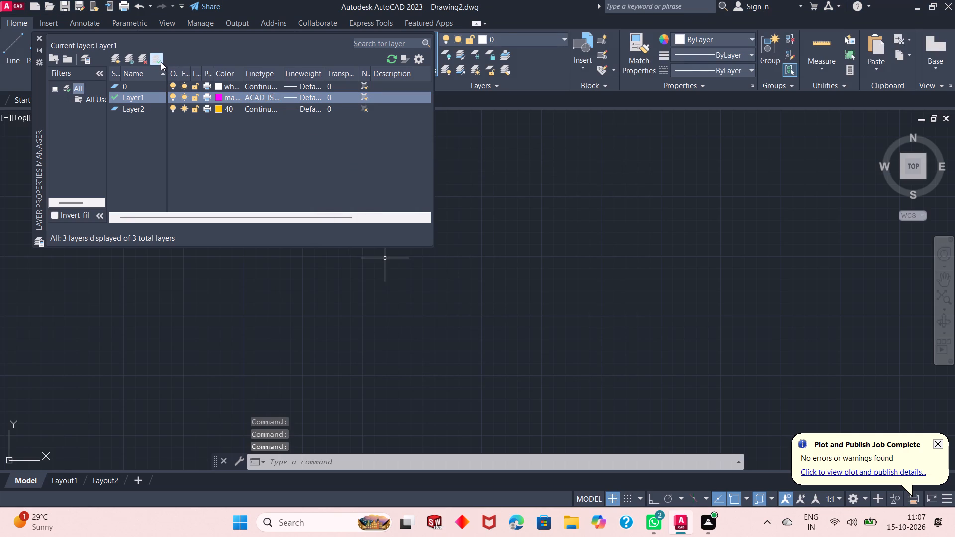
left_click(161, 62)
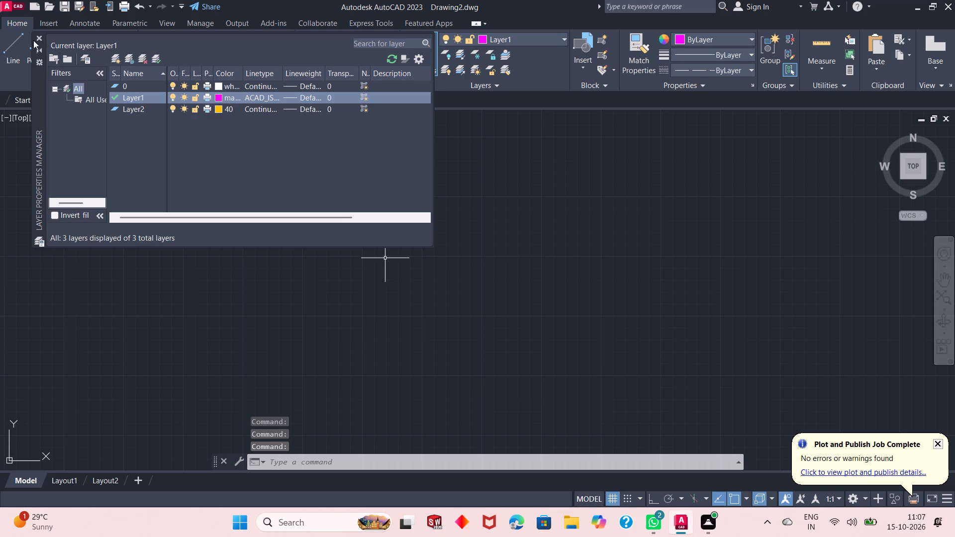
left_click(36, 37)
Draw a circle of radius 15 on layer 0 in the empty drawing area.
left_click(514, 36)
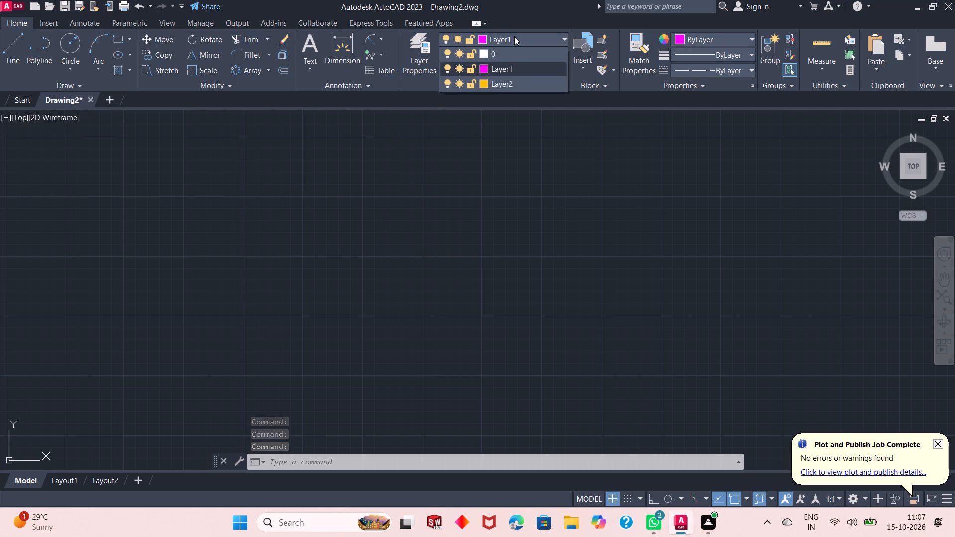
left_click(520, 54)
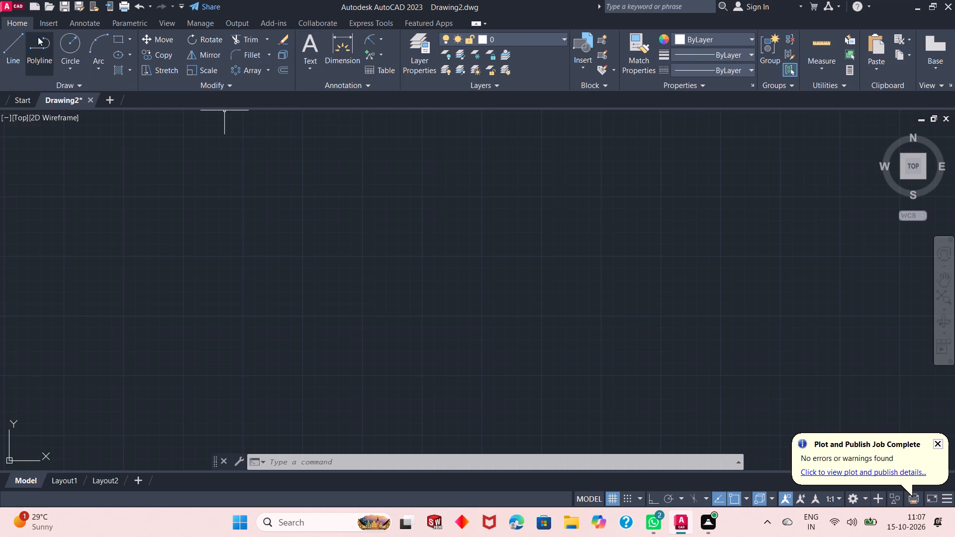
left_click(63, 38)
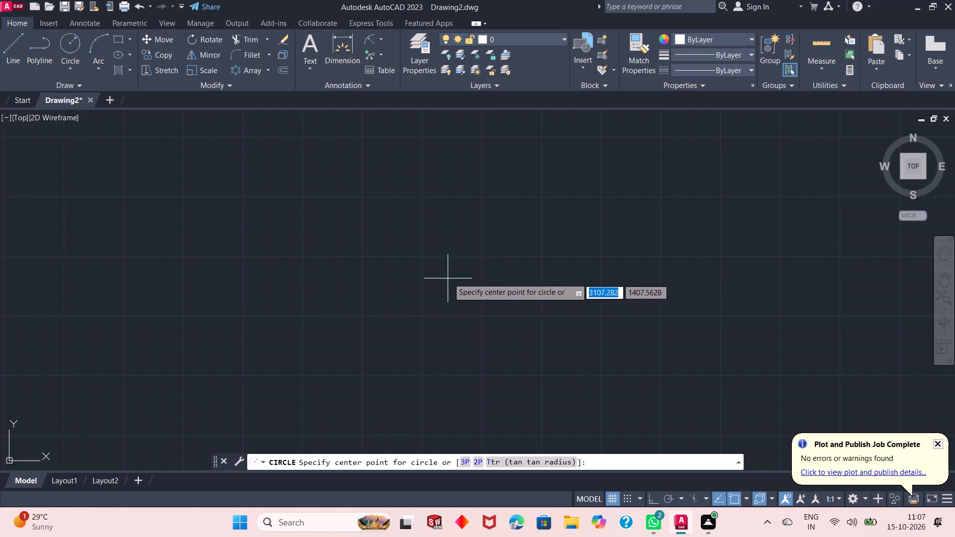
left_click(486, 295)
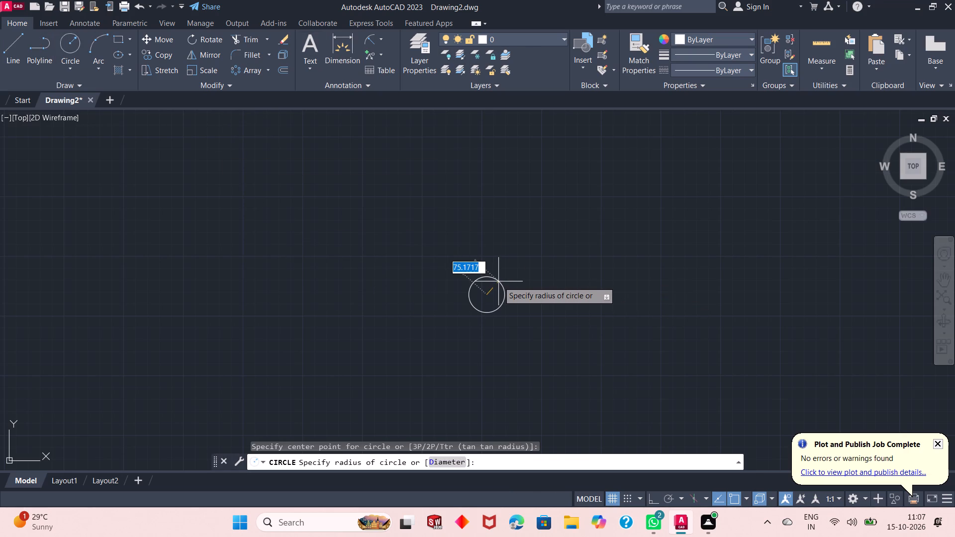
scroll(491, 294, "up", 5)
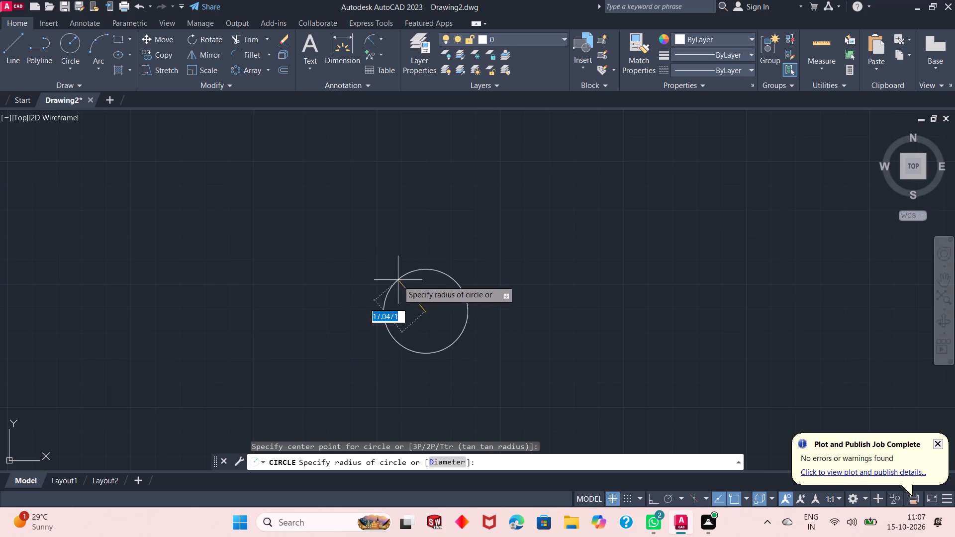
scroll(400, 286, "up", 2)
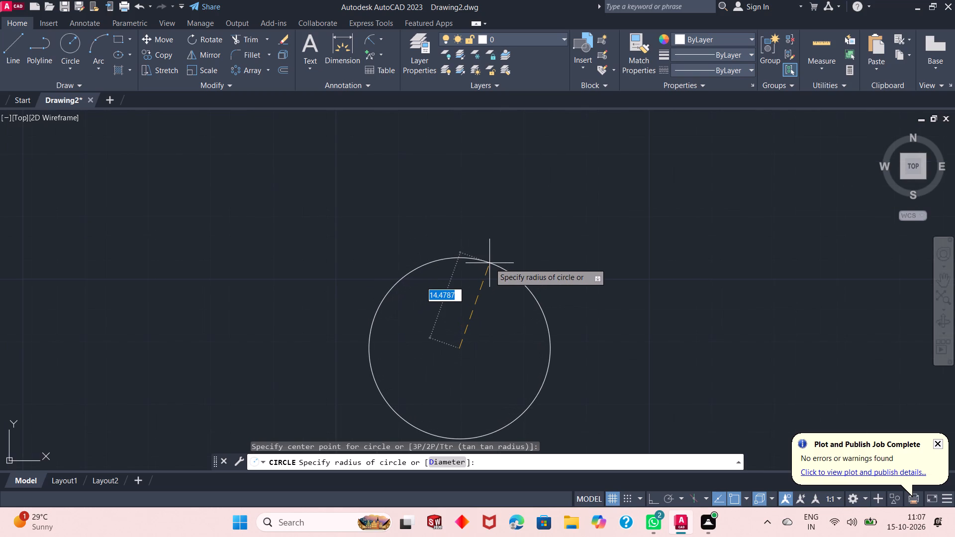
type("15")
key("Return")
On Layer1 with Ortho on, draw a horizontal centre line 35 long leftward from the radius 15 circle's centre.
scroll(468, 206, "down", 1)
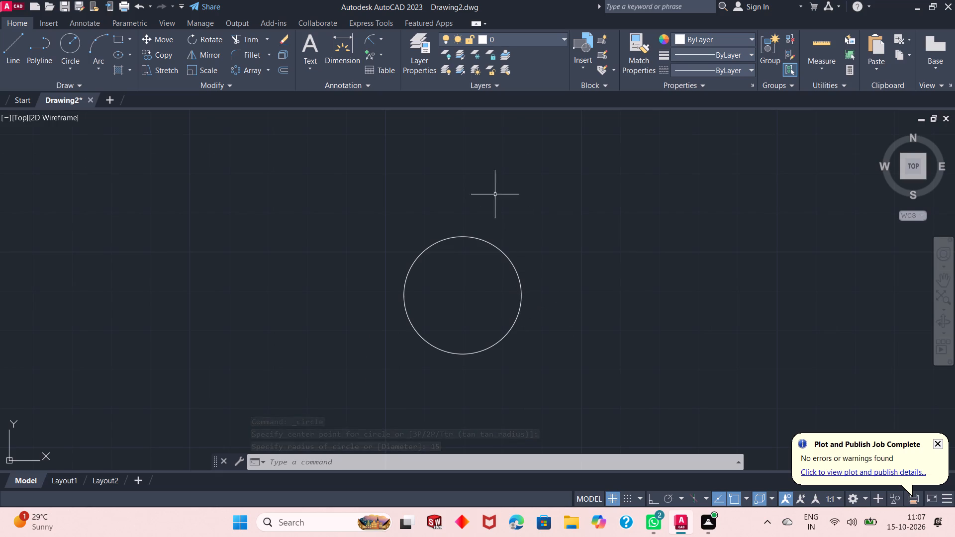
left_click(524, 40)
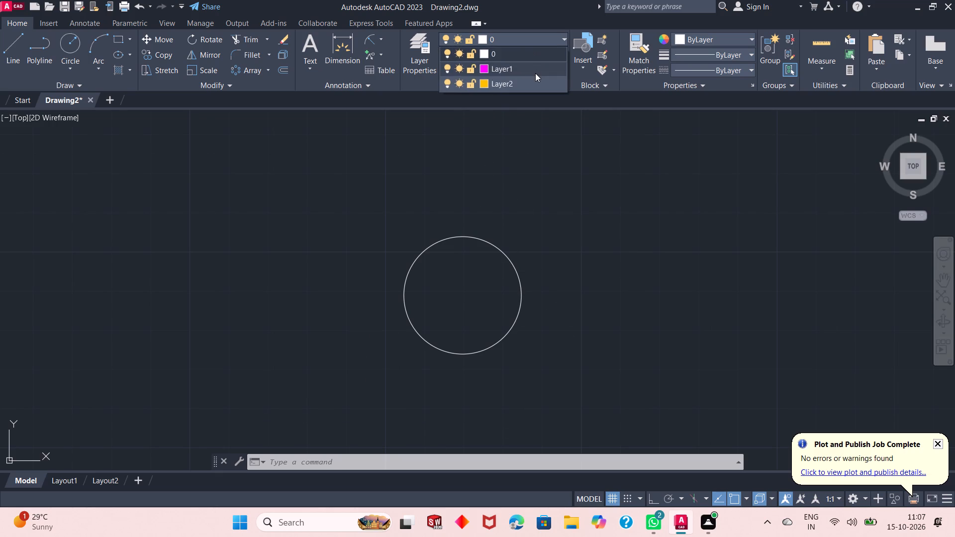
left_click(535, 73)
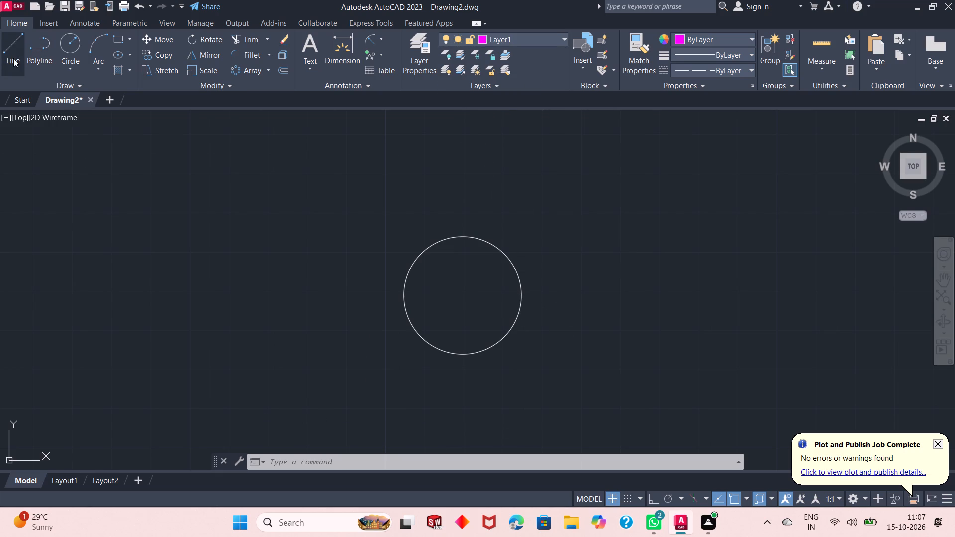
left_click(13, 58)
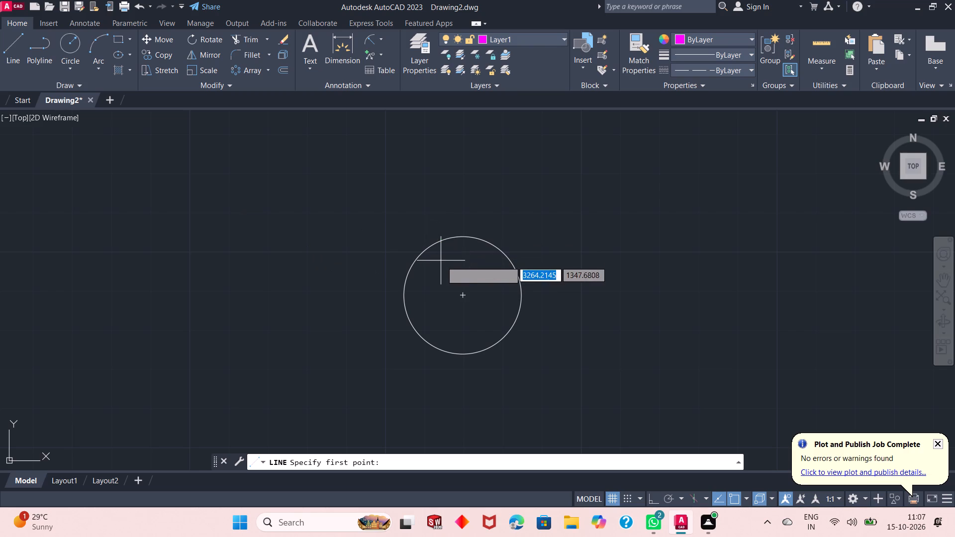
left_click(460, 295)
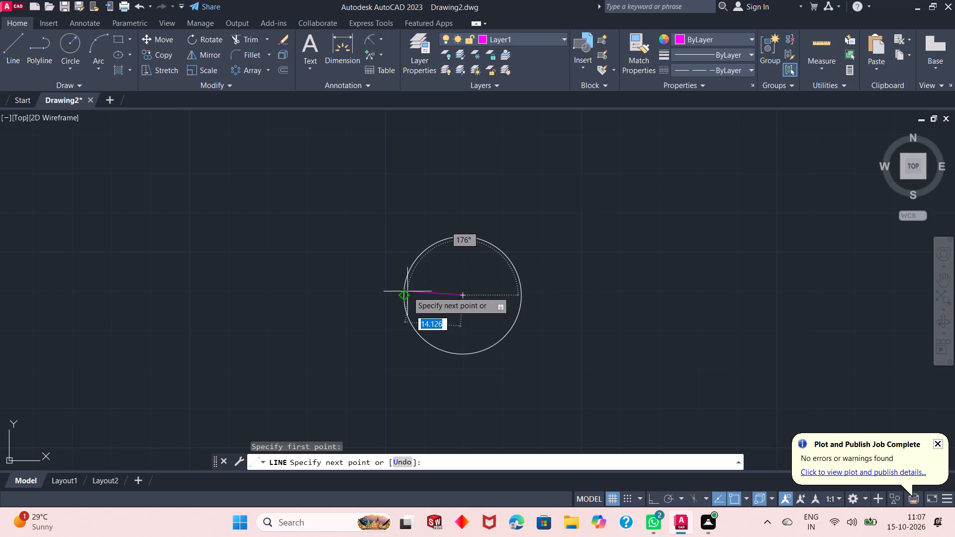
left_click(648, 499)
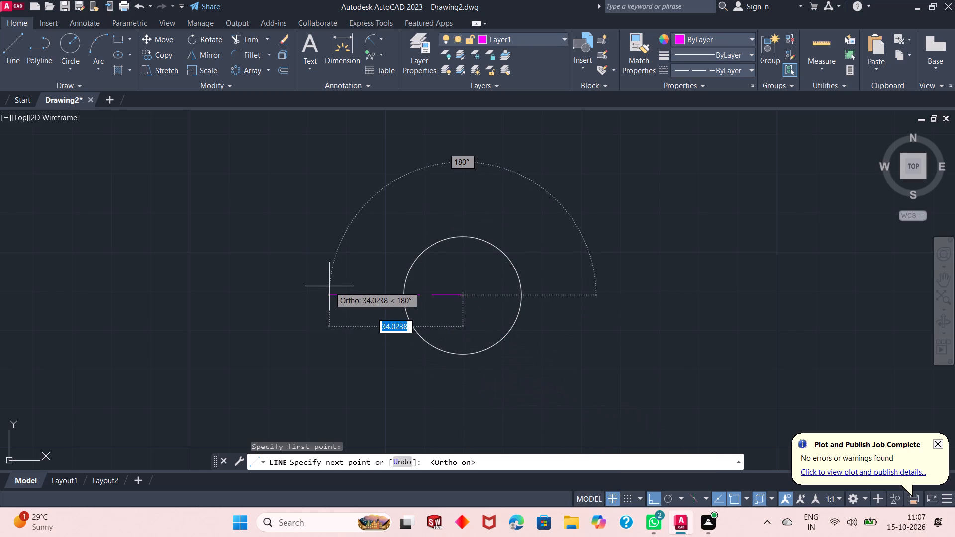
type("35")
key("Return")
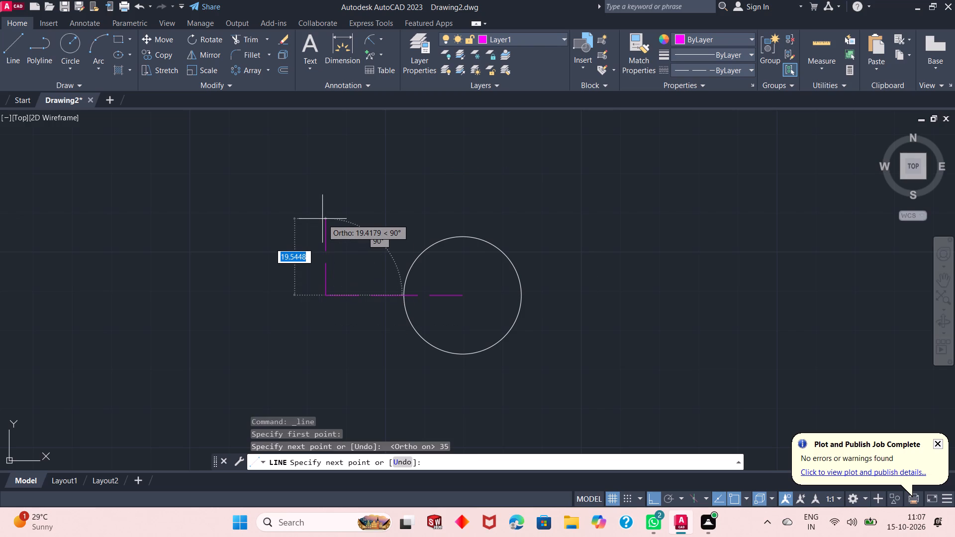
key("Escape")
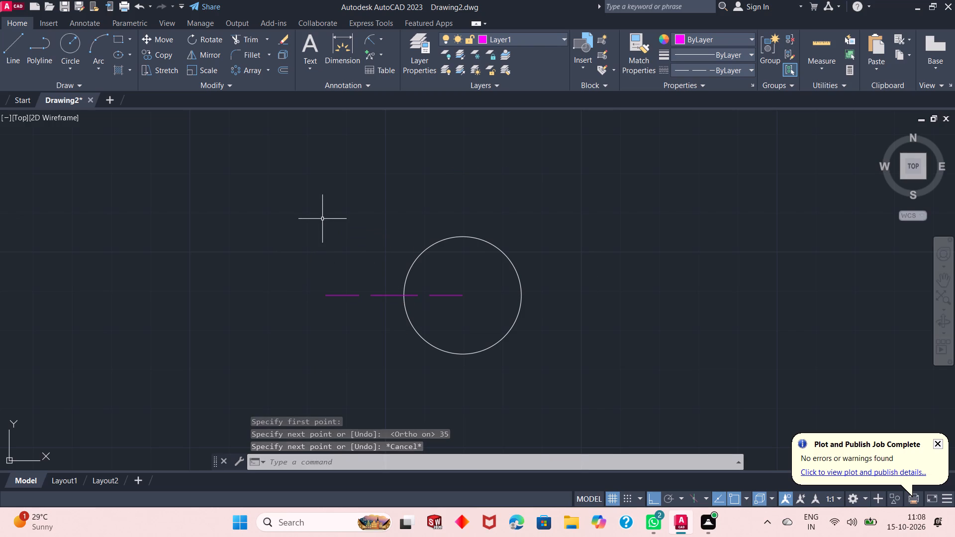
On layer 0, draw a horizontal line 6 long from the centre line's outer end toward the circle.
left_click(11, 55)
left_click(516, 38)
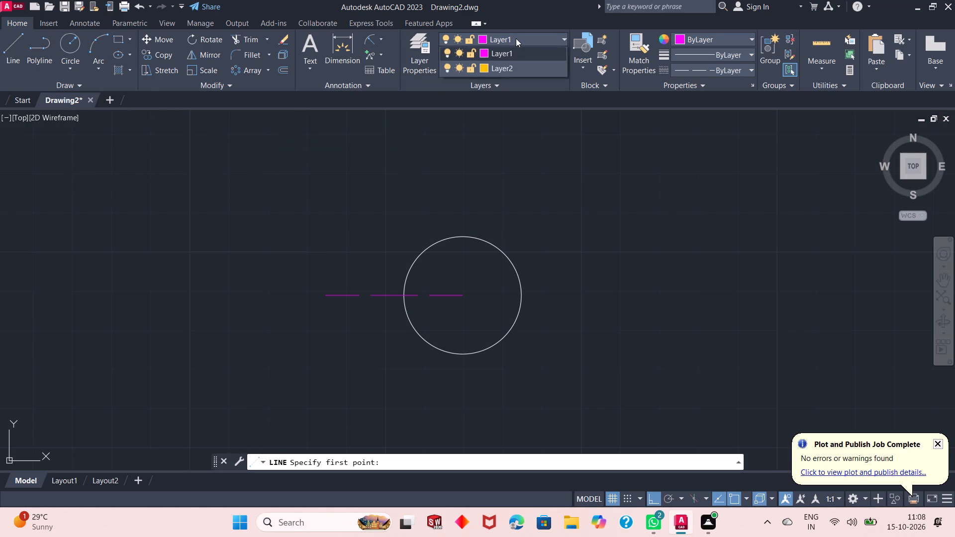
left_click(514, 49)
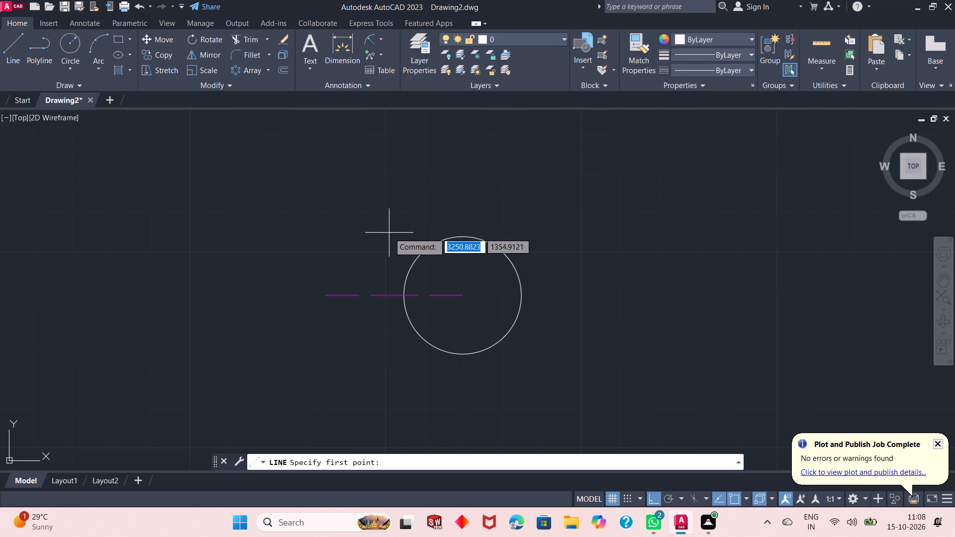
left_click(328, 293)
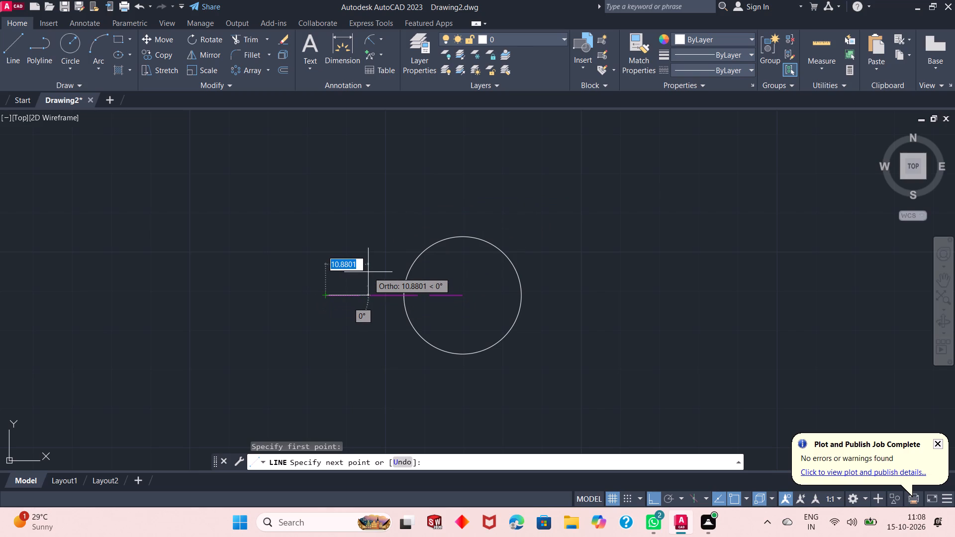
key("6")
key("Return")
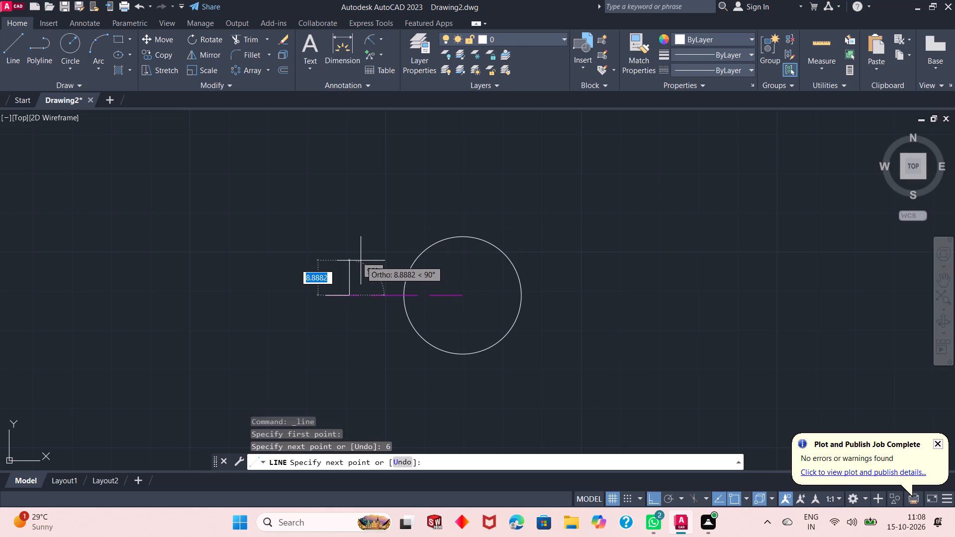
key("Escape")
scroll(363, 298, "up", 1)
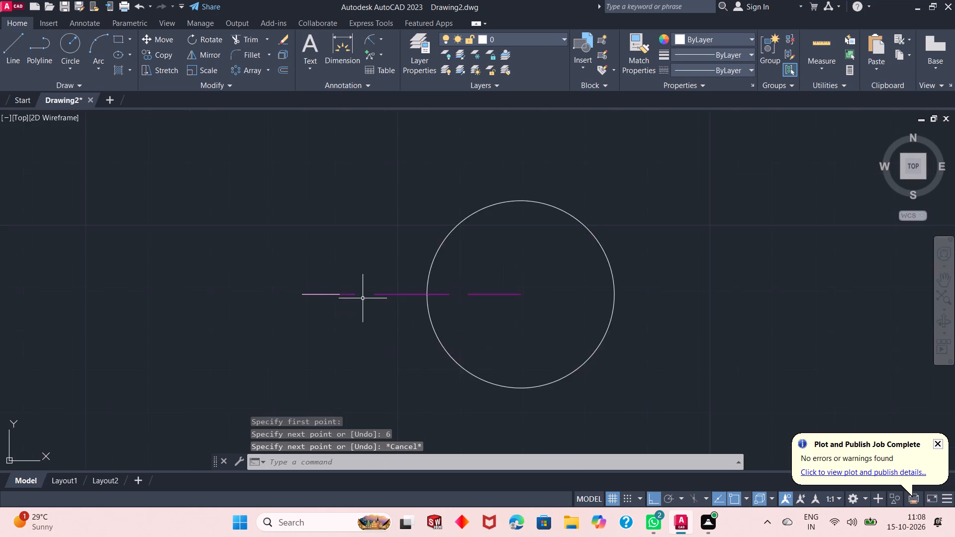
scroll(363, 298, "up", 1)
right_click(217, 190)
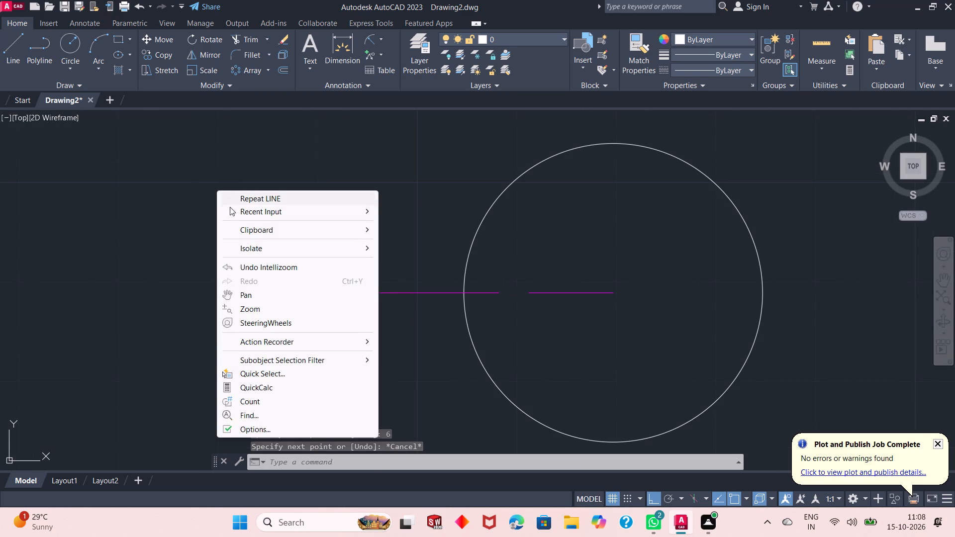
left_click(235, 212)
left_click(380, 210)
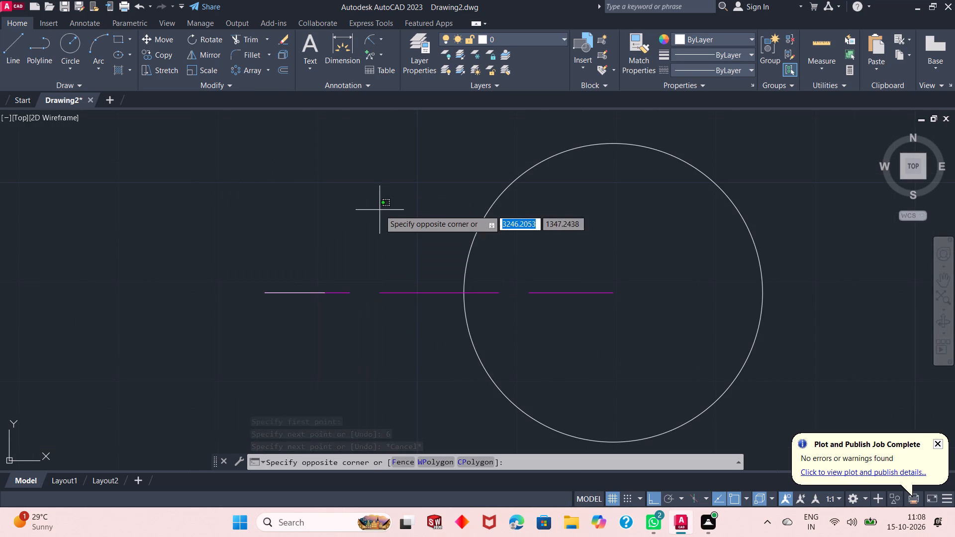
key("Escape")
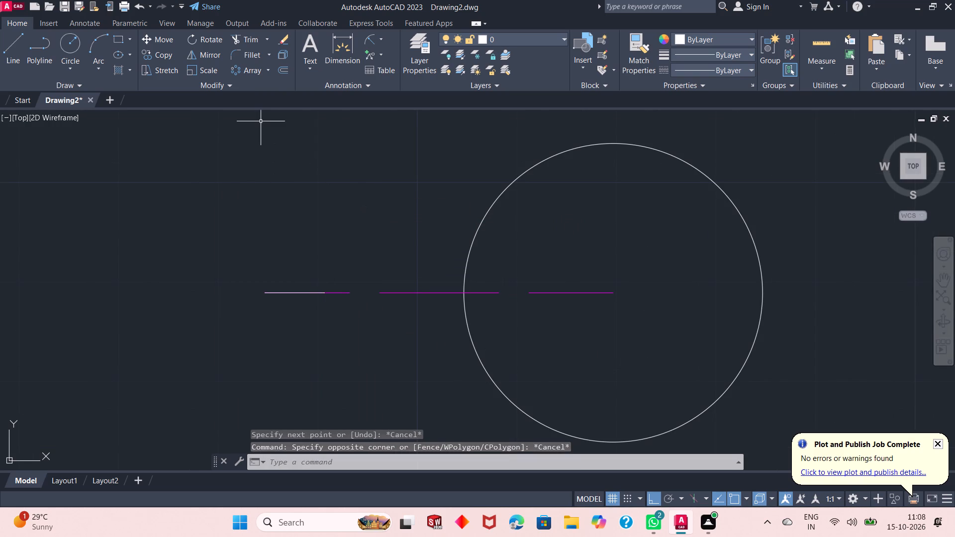
Draw a circle of radius 3.5 centred on the outer end of the centre line.
right_click(261, 121)
left_click(289, 147)
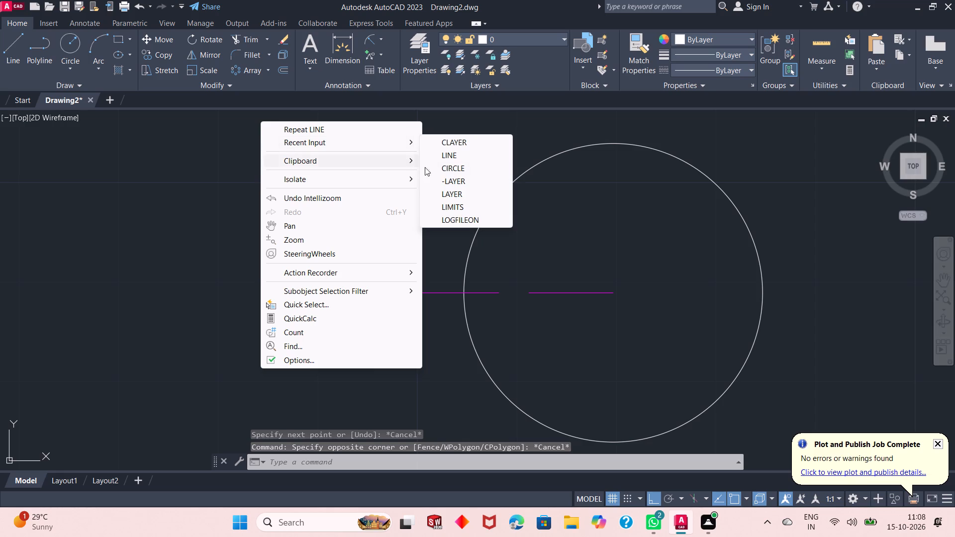
left_click(460, 169)
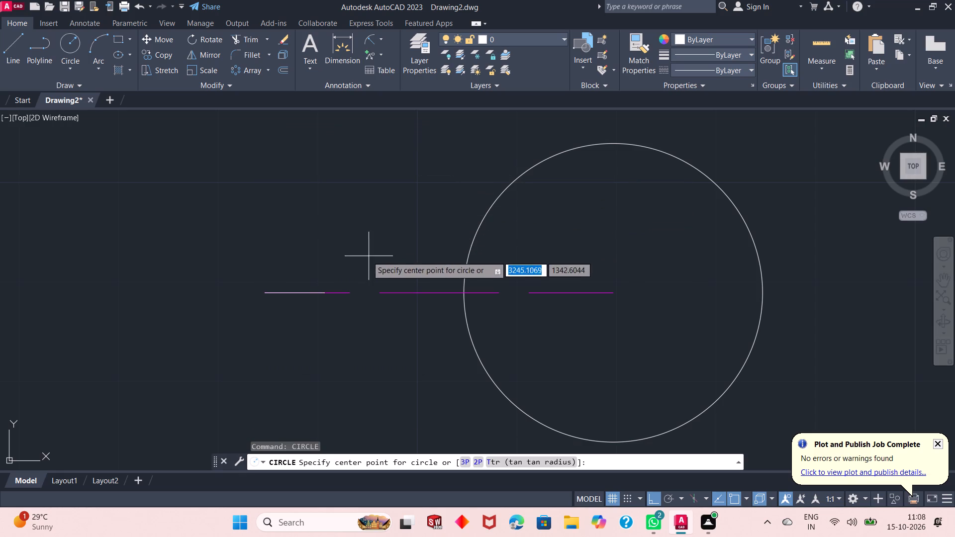
left_click(262, 295)
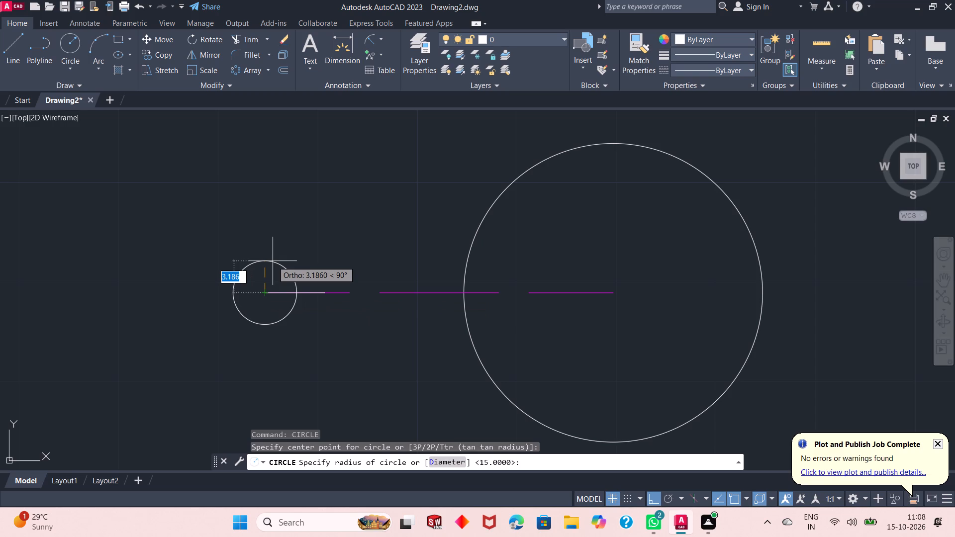
type("3.5")
key("Return")
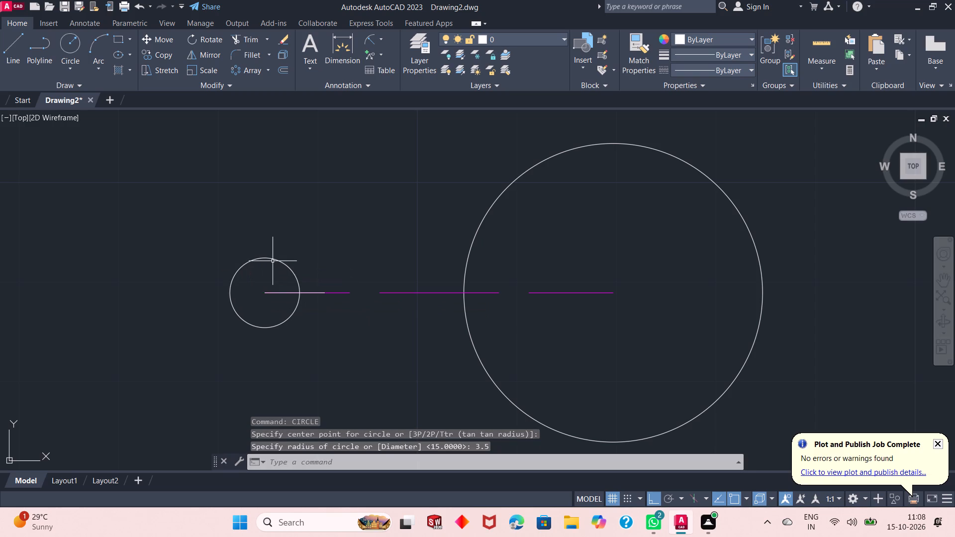
Draw a second circle of radius 3.5 centred on the inner end of the 6-long line.
right_click(273, 261)
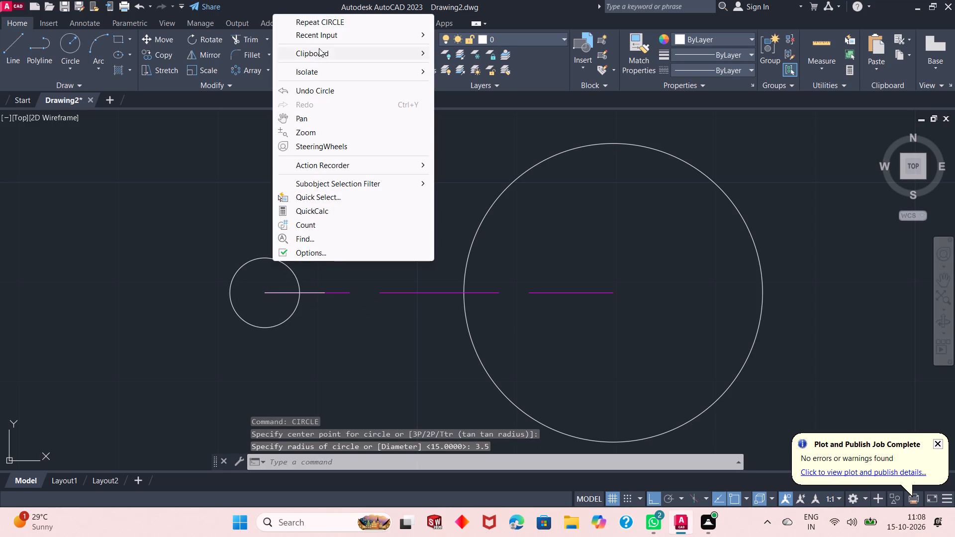
left_click(330, 21)
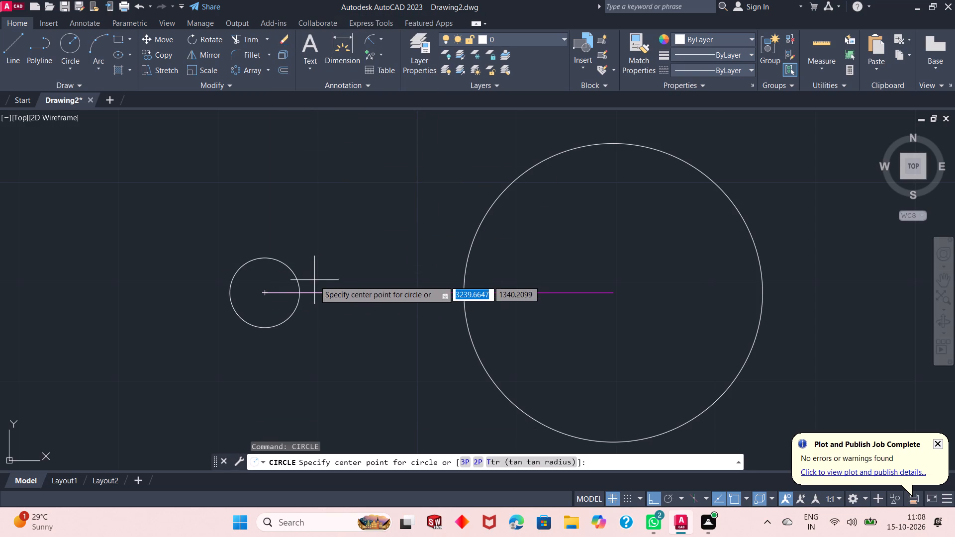
left_click(322, 291)
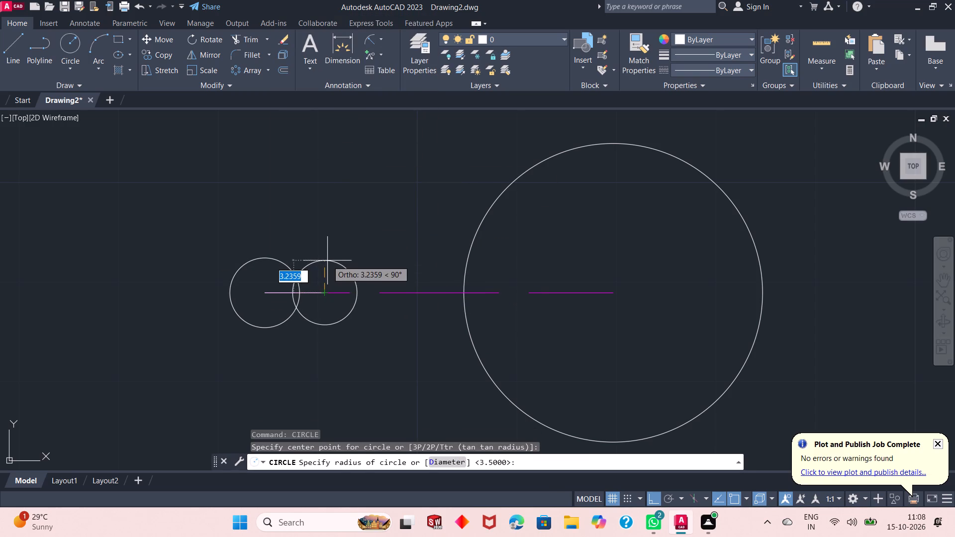
type("3.")
key("5")
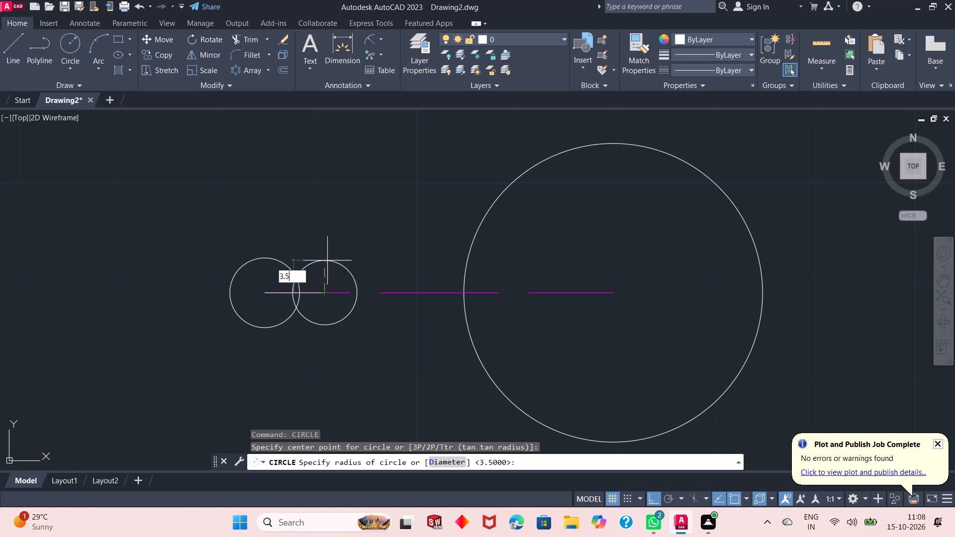
key("Return")
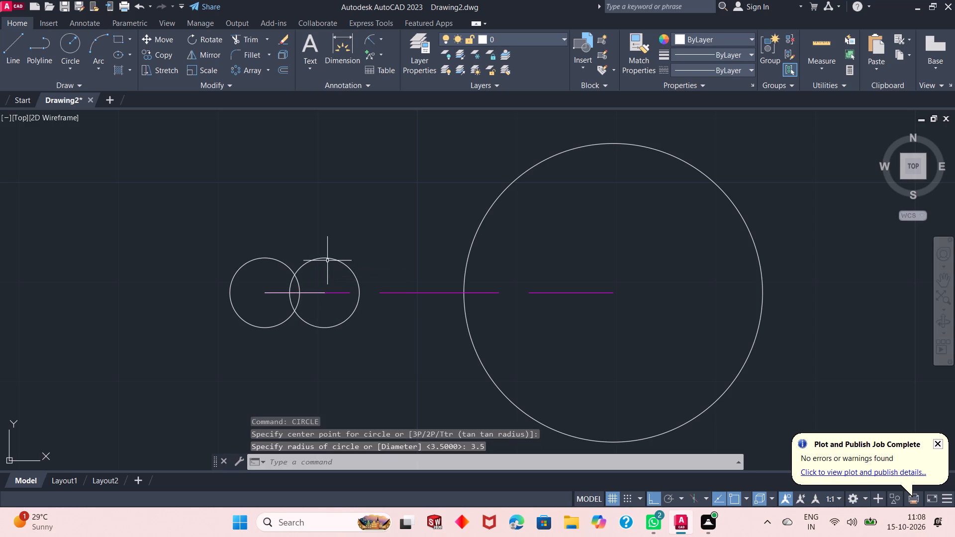
Draw a horizontal line joining the top quadrant points of the two radius 3.5 circles.
right_click(261, 192)
left_click(297, 208)
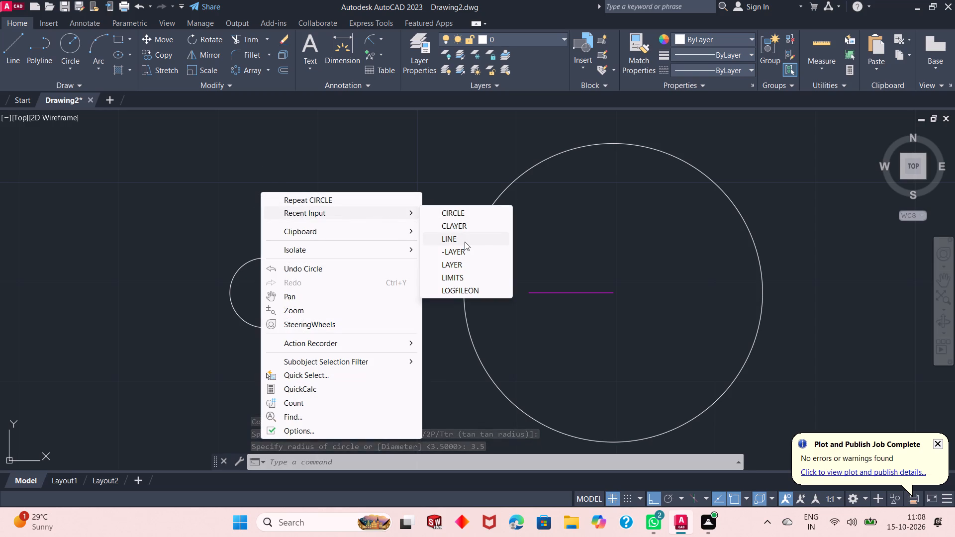
left_click(464, 241)
left_click(264, 255)
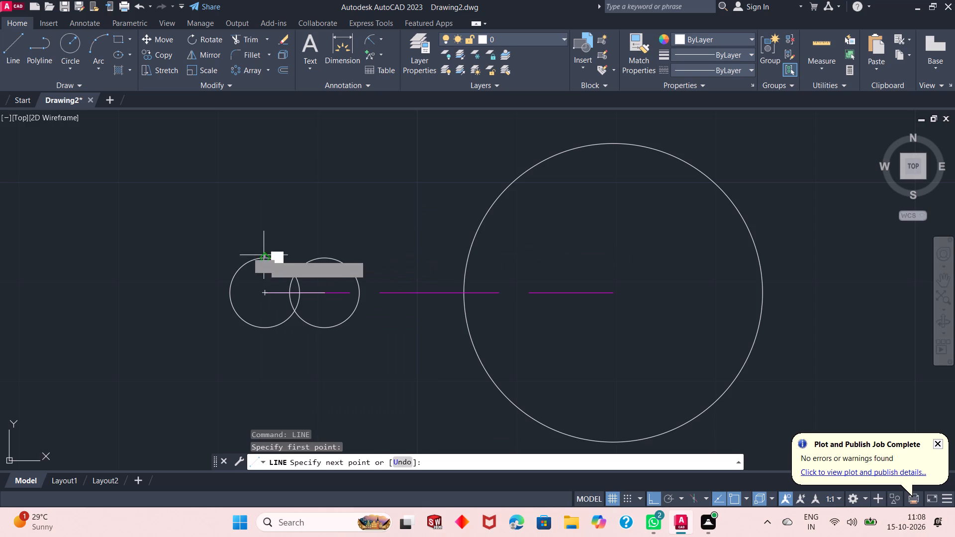
left_click(321, 257)
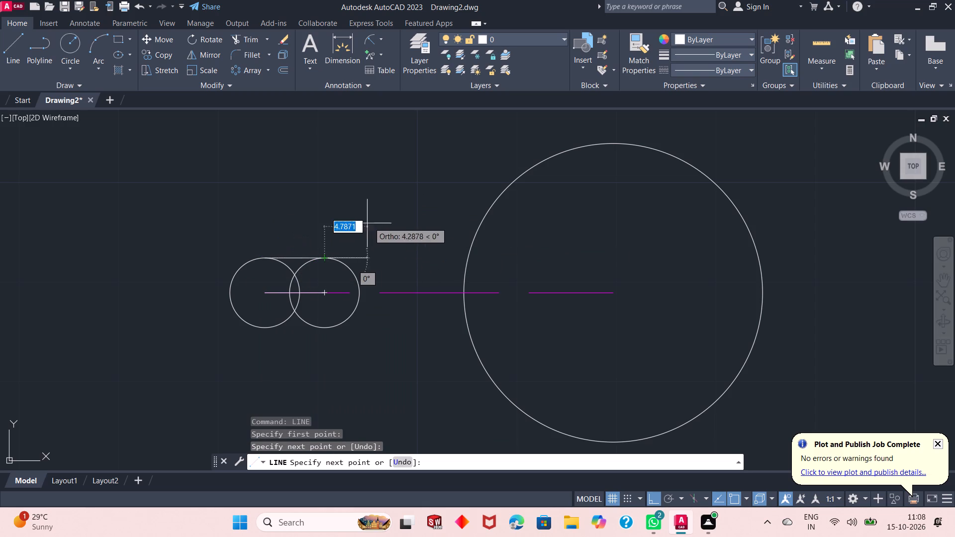
right_click(379, 218)
left_click(381, 227)
Draw a horizontal line joining the bottom quadrant points of the two radius 3.5 circles.
right_click(293, 180)
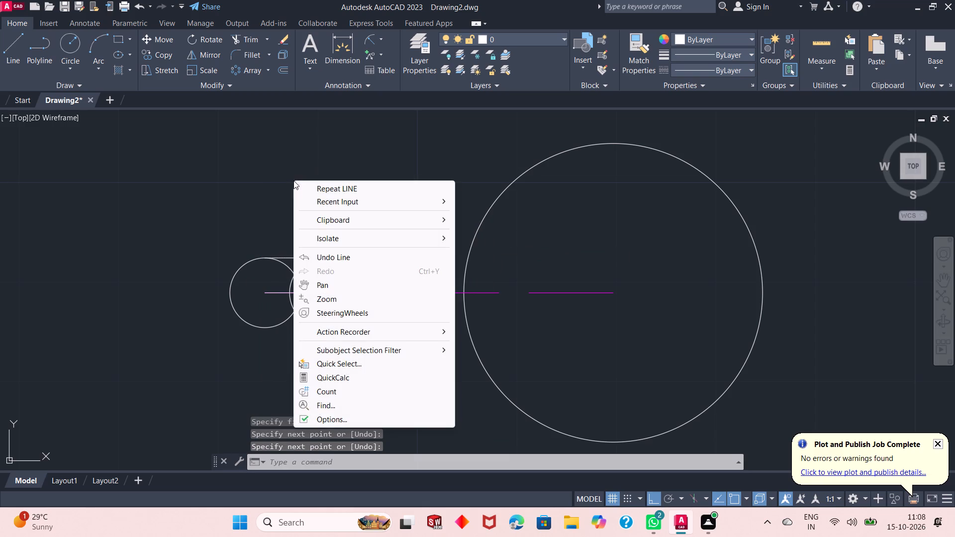
left_click(327, 192)
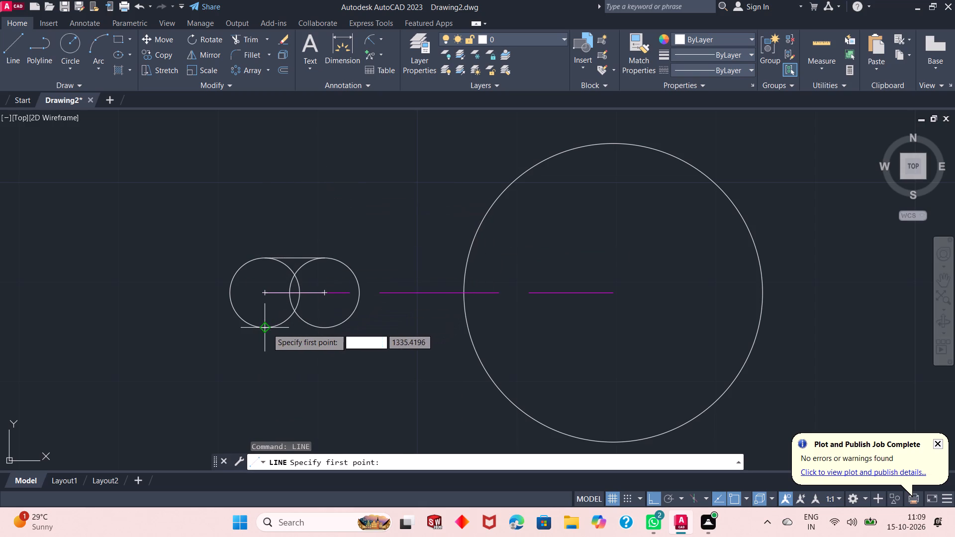
left_click(267, 328)
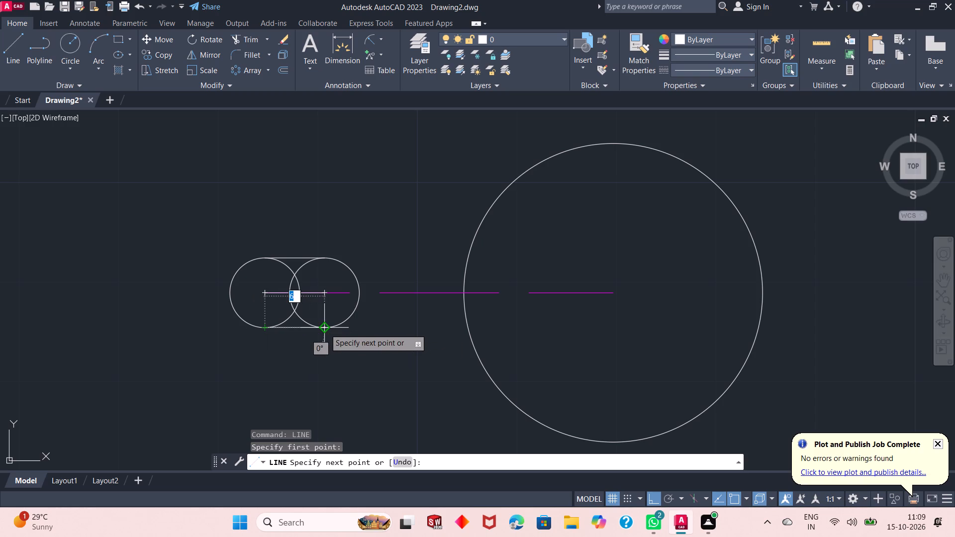
left_click(324, 327)
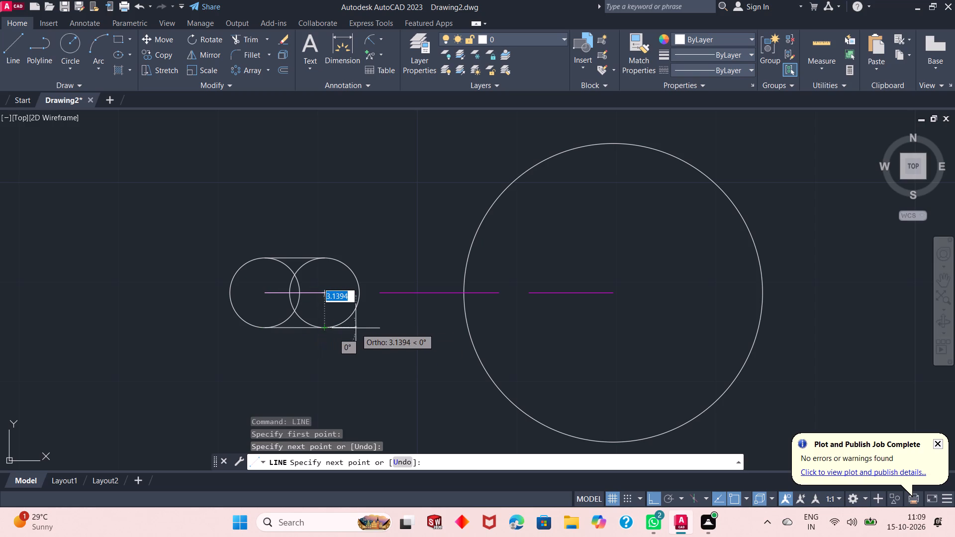
right_click(359, 328)
left_click(375, 337)
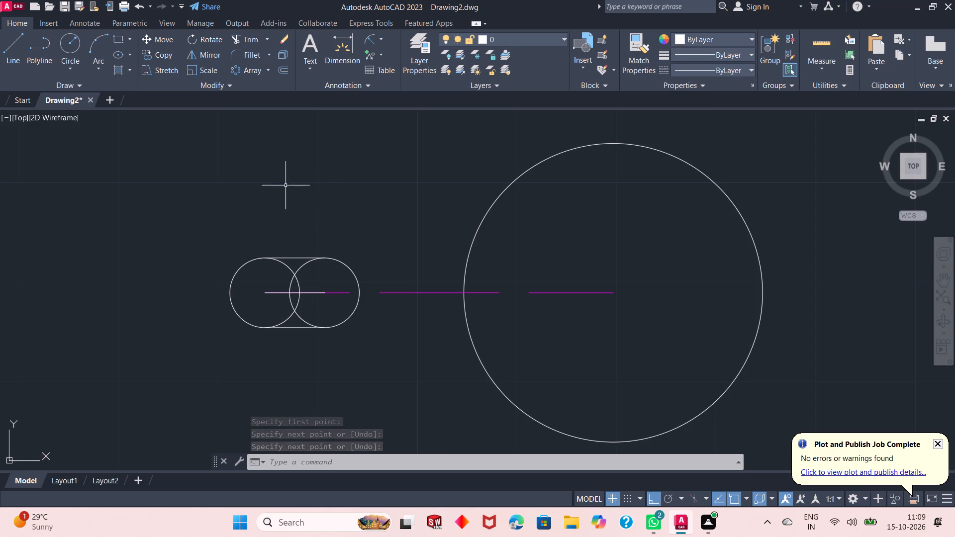
Trim away the overlapping inner arcs of the two radius 3.5 circles and the 6-long line between their centres.
left_click(245, 42)
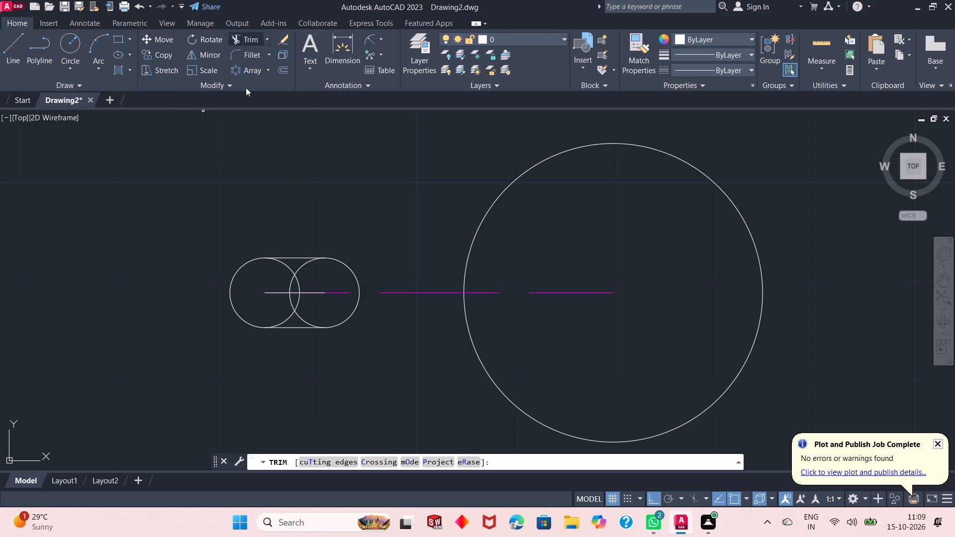
left_click(271, 266)
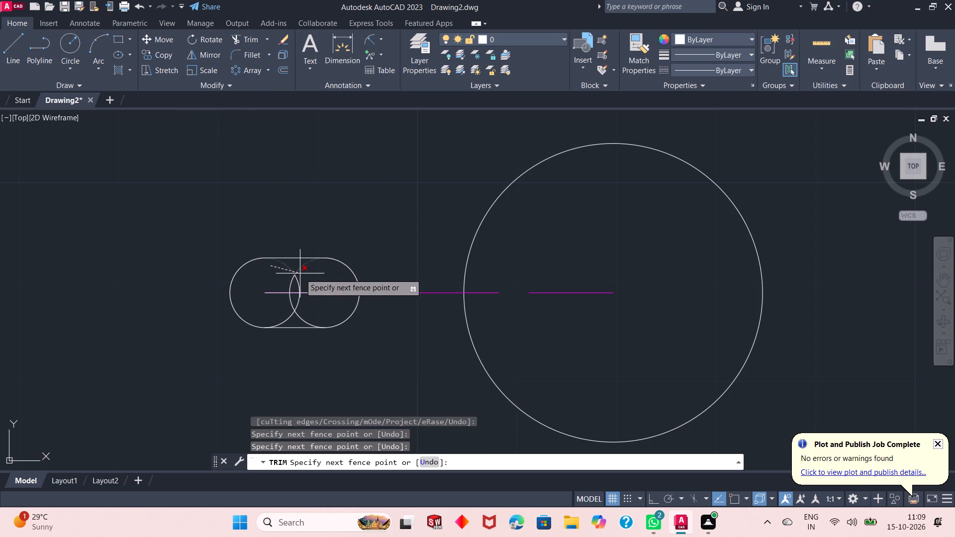
left_click(300, 273)
left_click(304, 284)
left_click(276, 285)
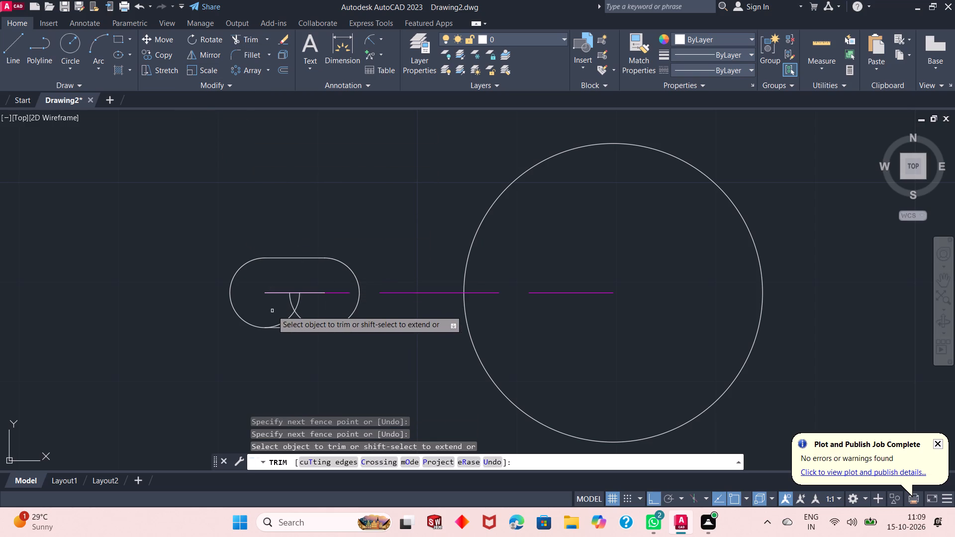
left_click(273, 310)
left_click(303, 307)
left_click(308, 315)
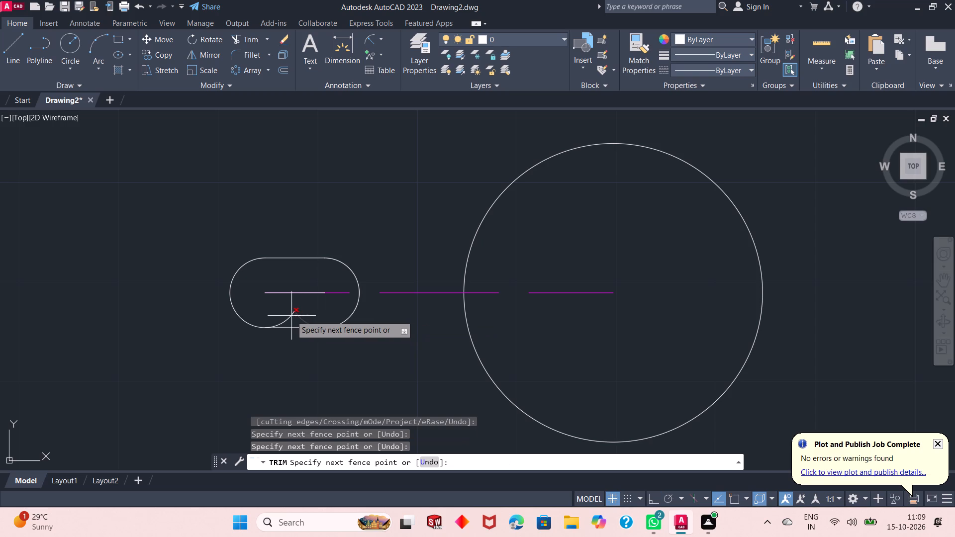
left_click(291, 316)
left_click(290, 317)
left_click(293, 294)
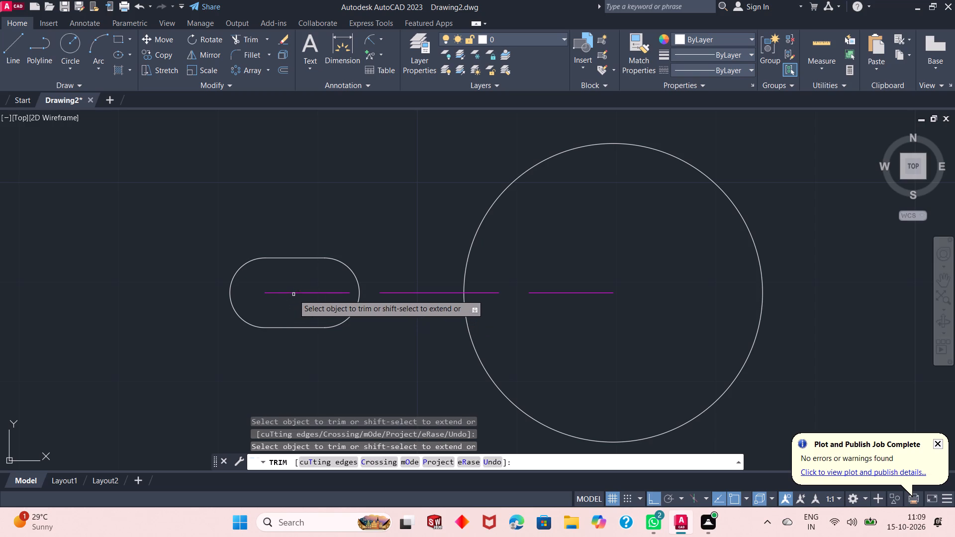
right_click(304, 214)
left_click(315, 222)
On Layer1, draw a 35-long horizontal centre line from the radius 15 circle's centre, heading away from the slot.
scroll(312, 256, "down", 2)
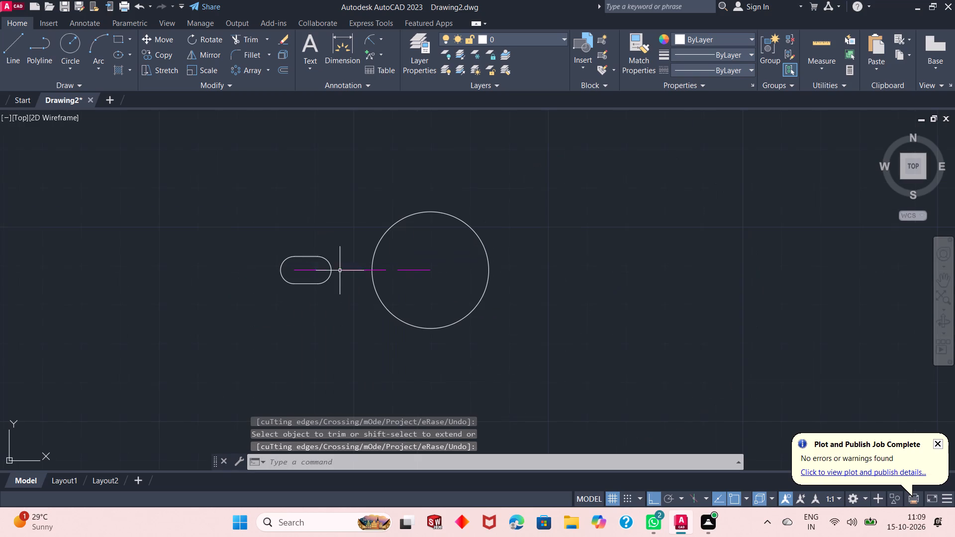
left_click(522, 36)
left_click(521, 71)
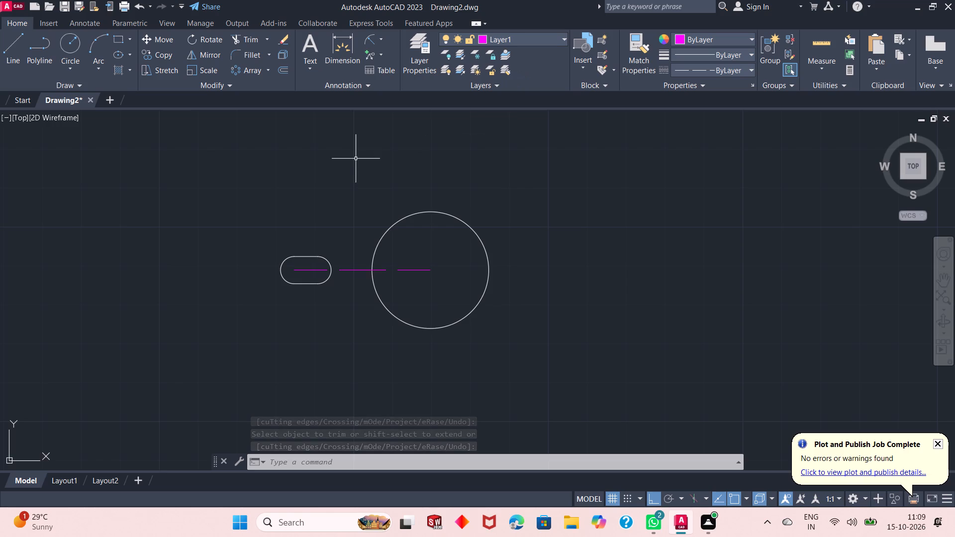
right_click(356, 159)
left_click(371, 179)
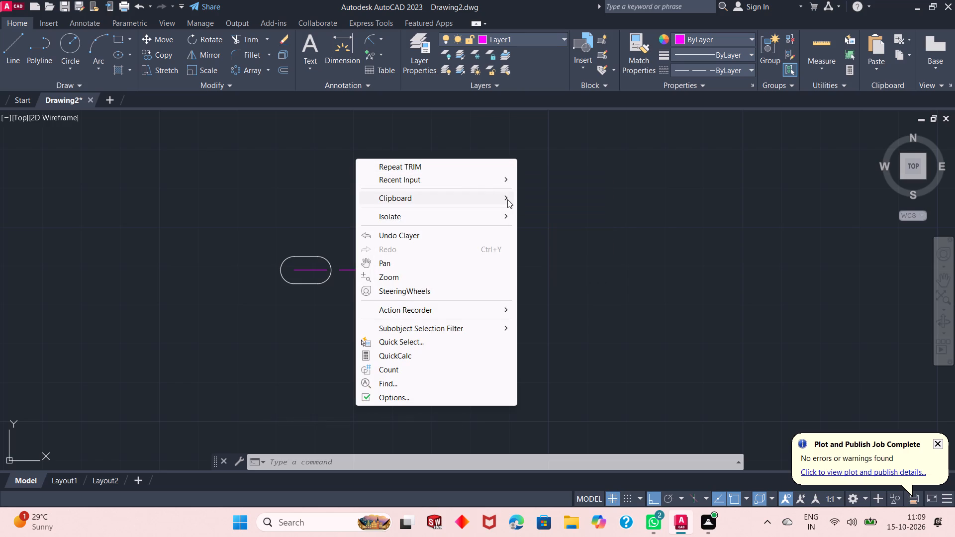
left_click(497, 181)
left_click(527, 204)
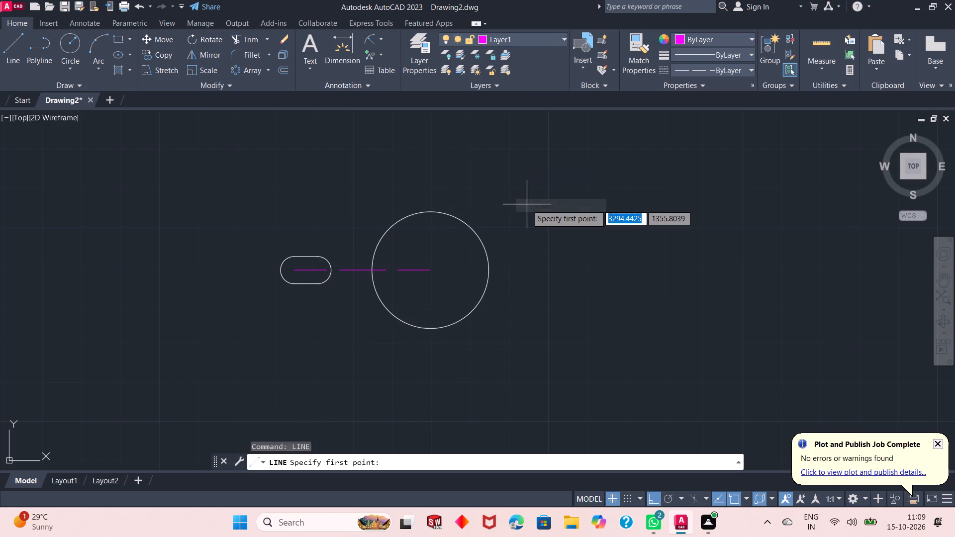
left_click(433, 272)
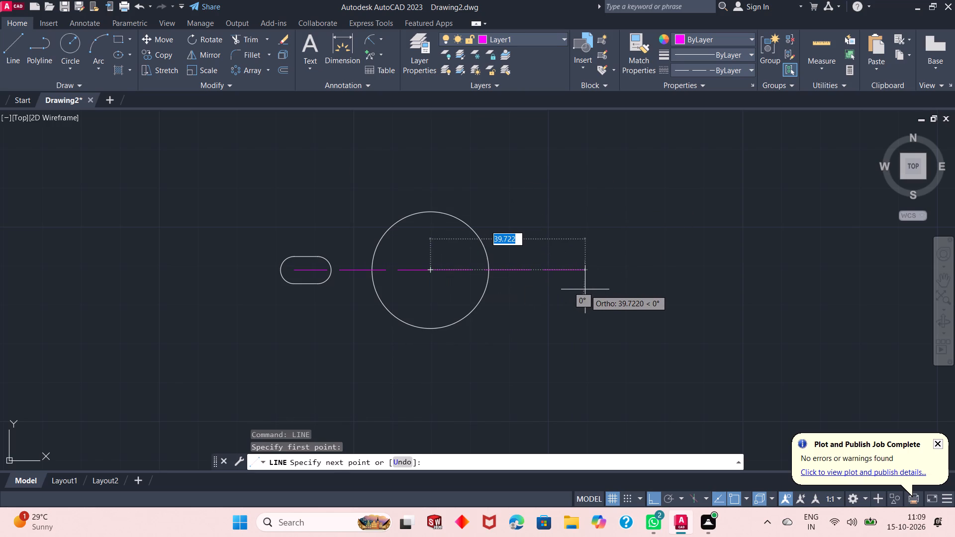
type("35")
key("Return")
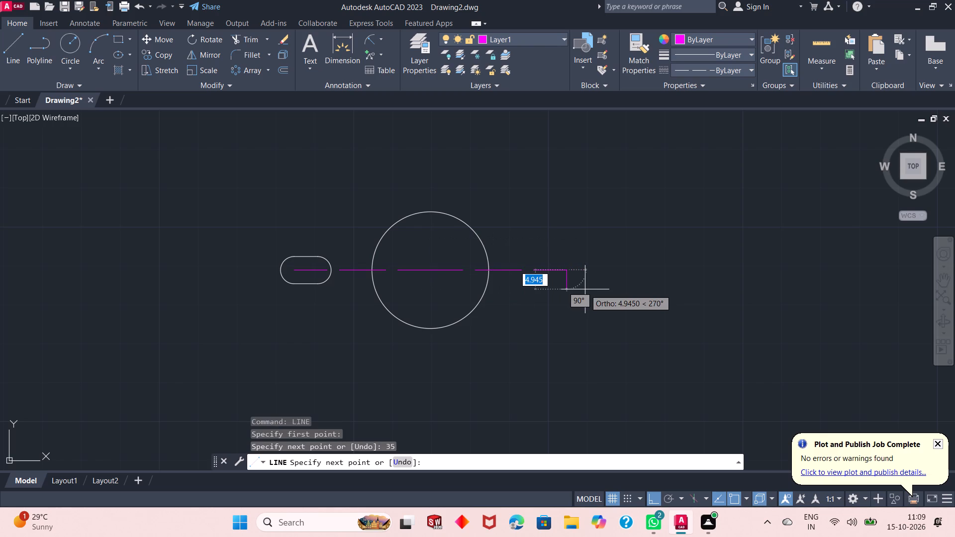
right_click(591, 270)
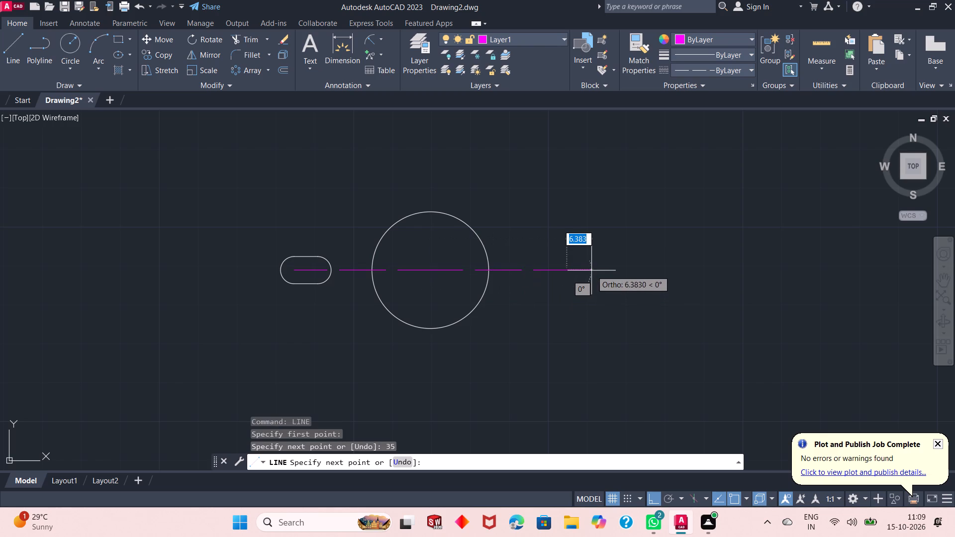
left_click(613, 277)
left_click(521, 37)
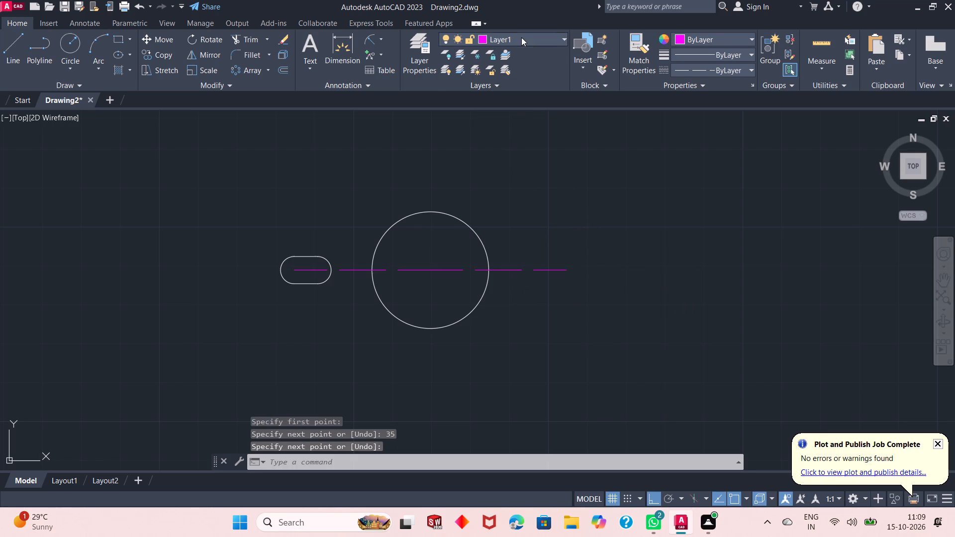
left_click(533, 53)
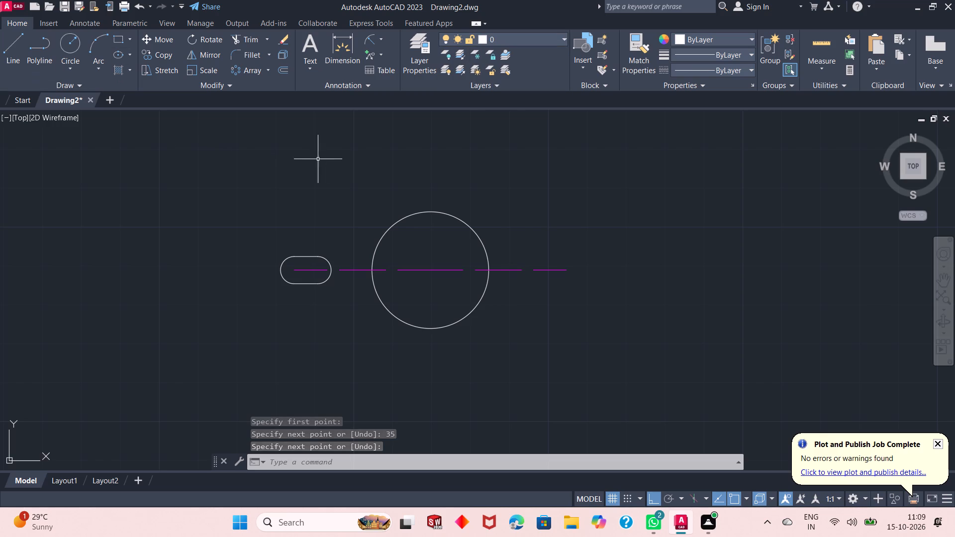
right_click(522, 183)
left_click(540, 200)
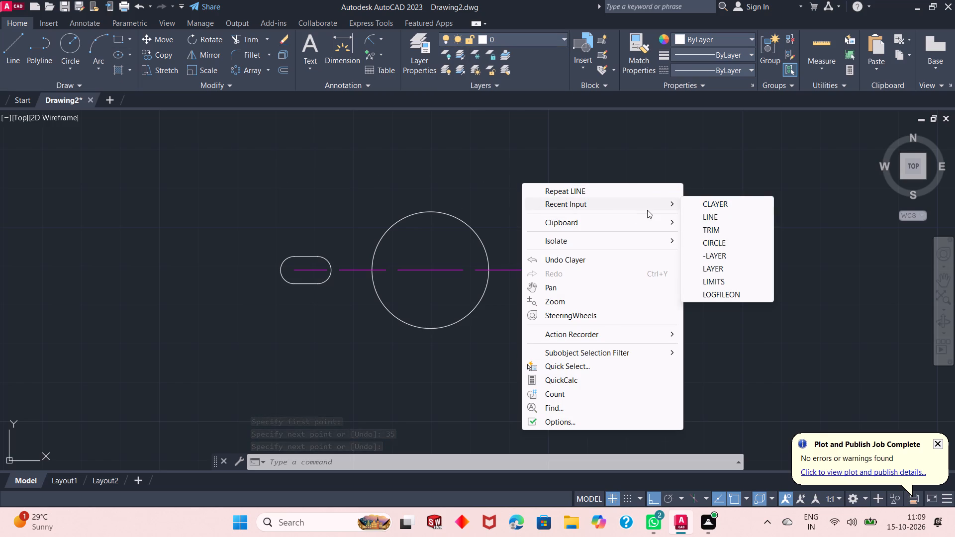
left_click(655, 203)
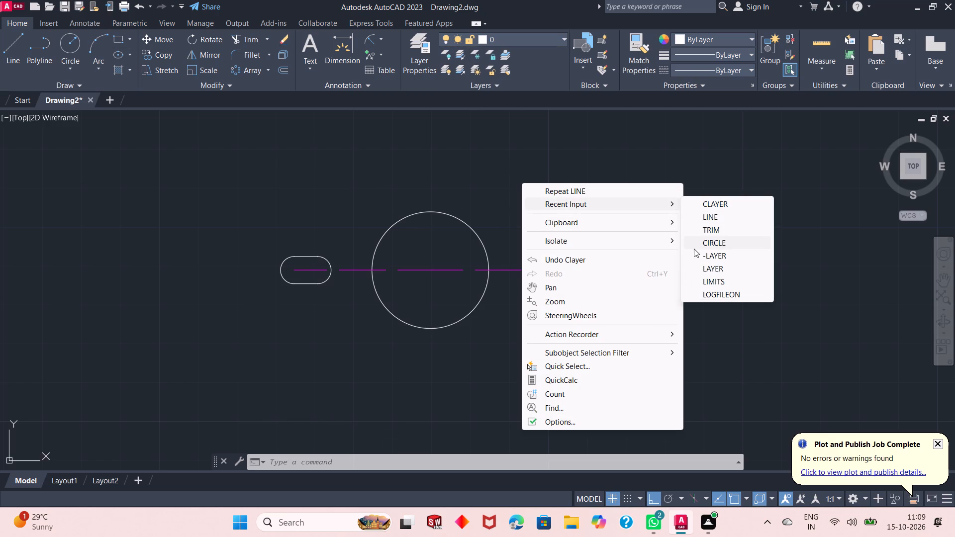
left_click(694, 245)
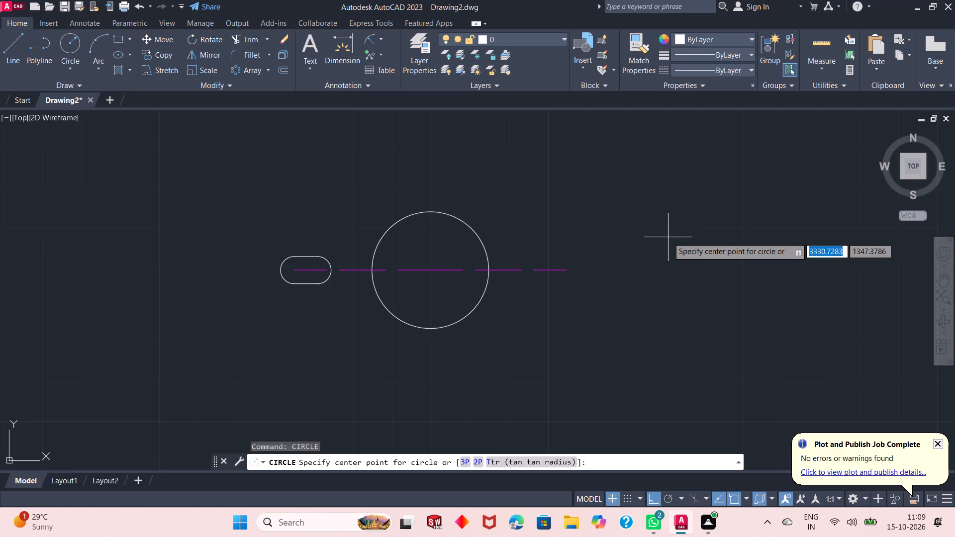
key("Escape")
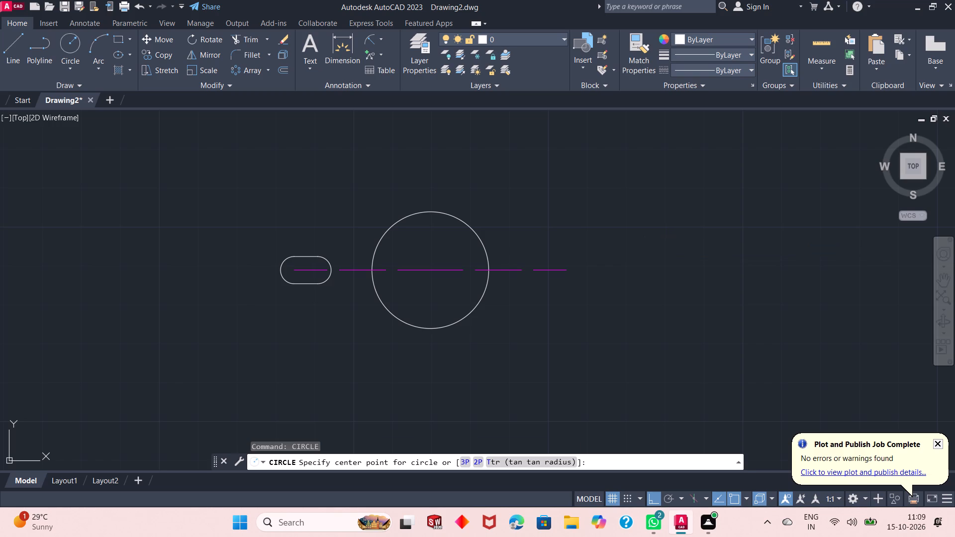
On Layer1, draw a 12-long vertical line upward from the outer end of the 35-long centre line.
left_click(540, 37)
left_click(541, 65)
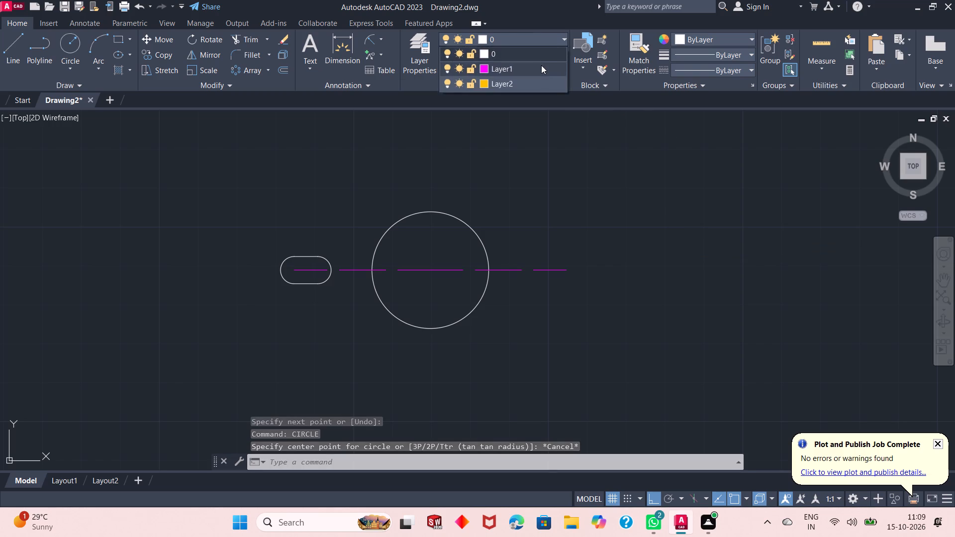
right_click(533, 161)
left_click(546, 185)
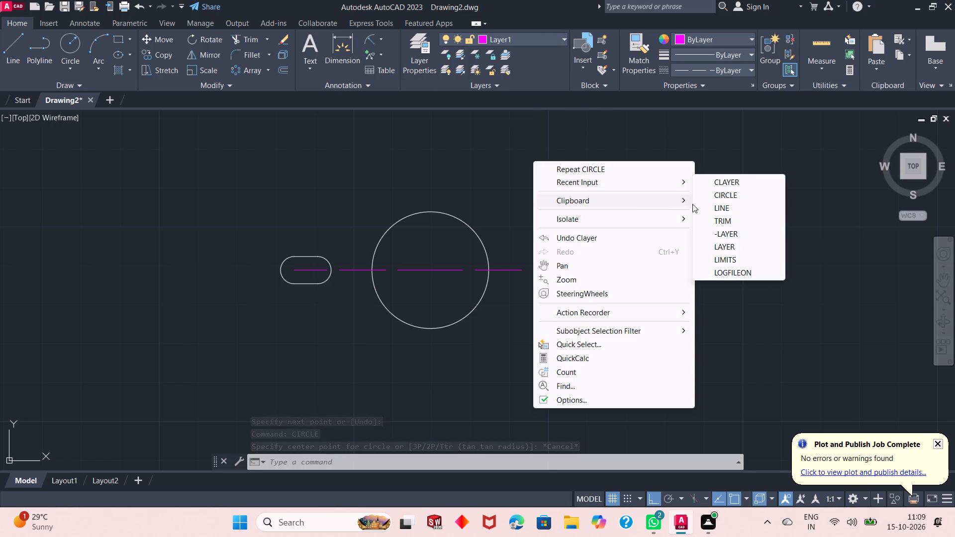
left_click(699, 209)
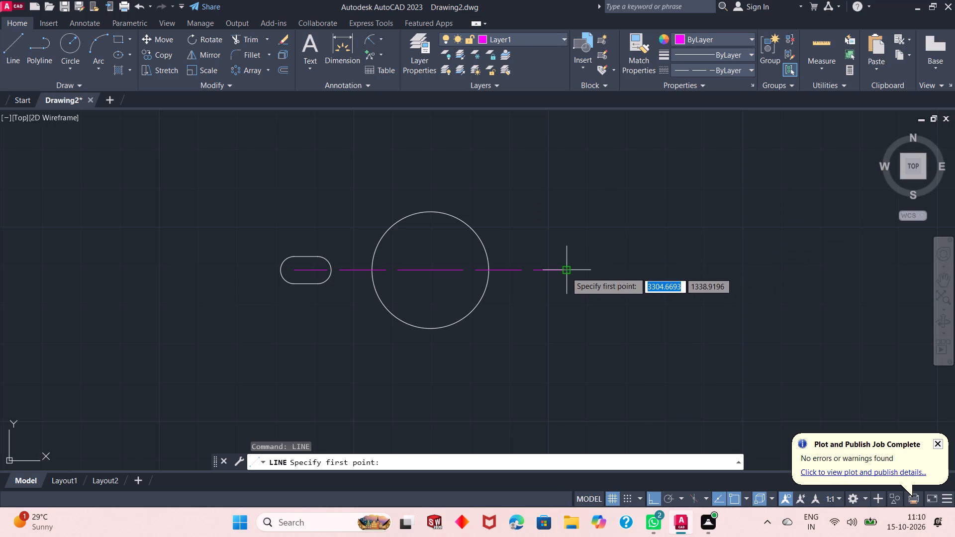
left_click(565, 271)
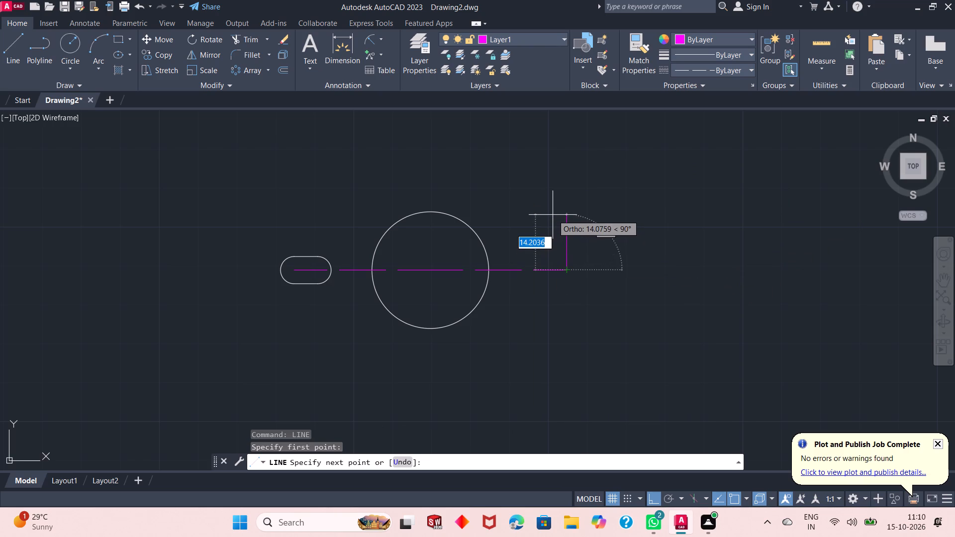
type("12")
key("Return")
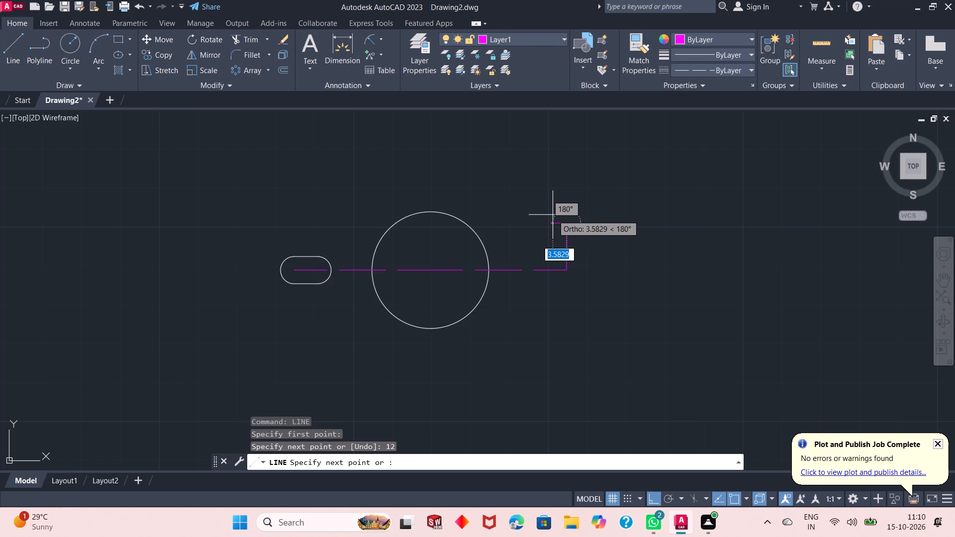
key("Escape")
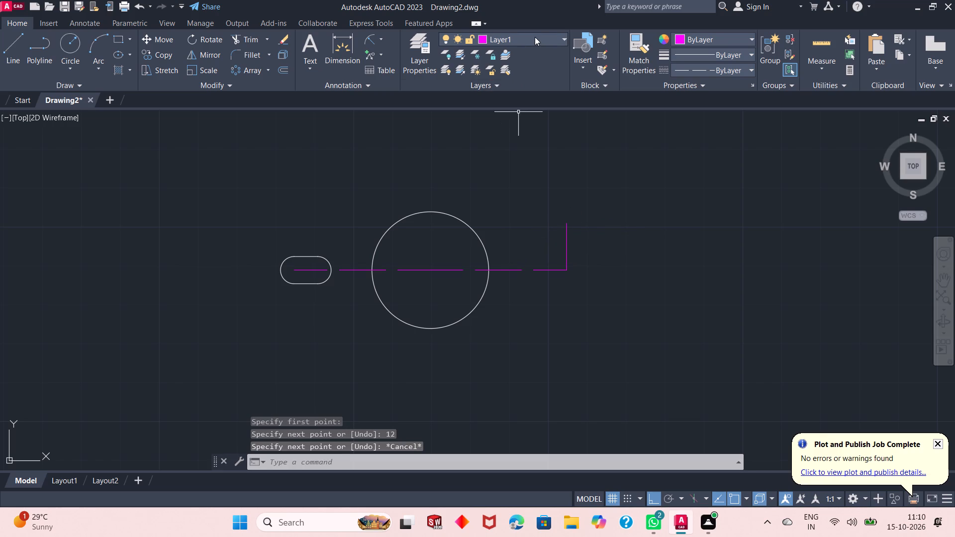
Make layer 0 the current layer.
left_click(535, 37)
left_click(538, 49)
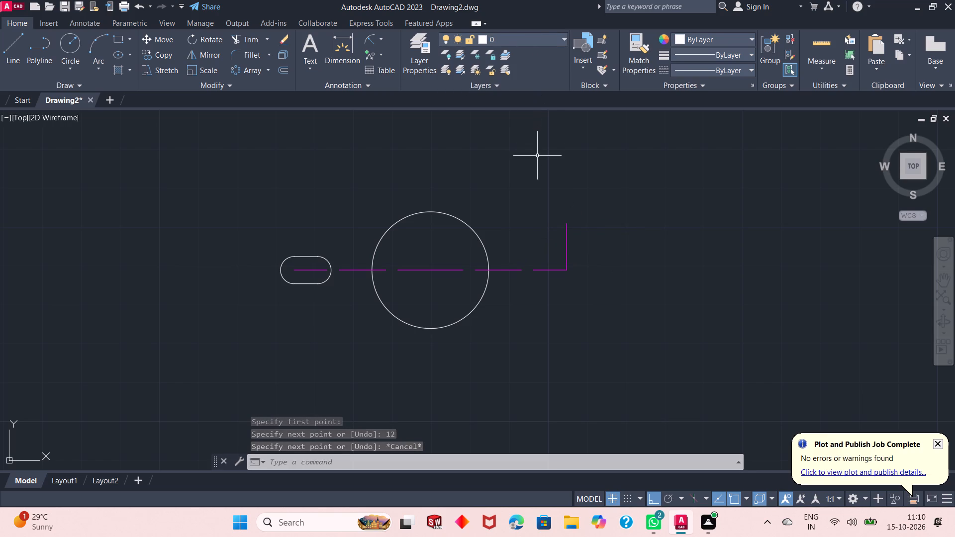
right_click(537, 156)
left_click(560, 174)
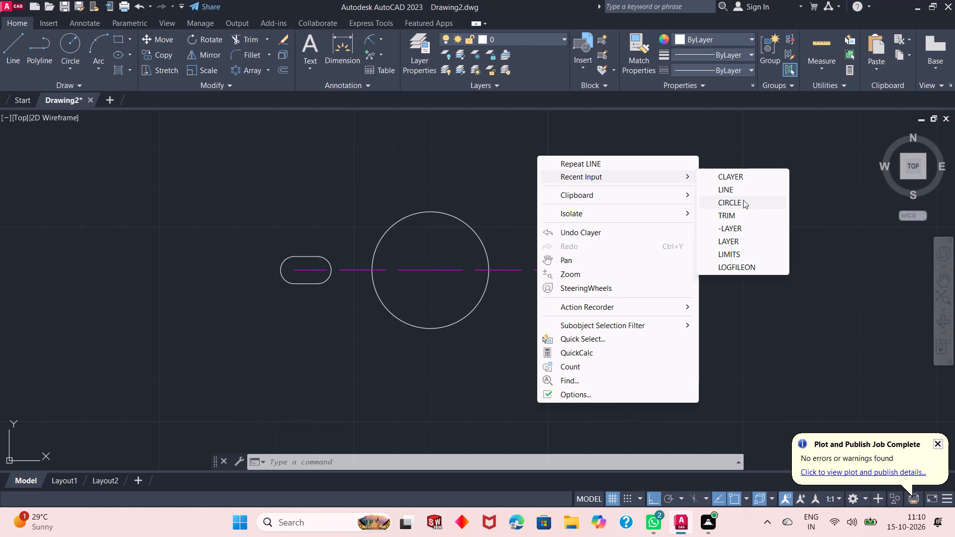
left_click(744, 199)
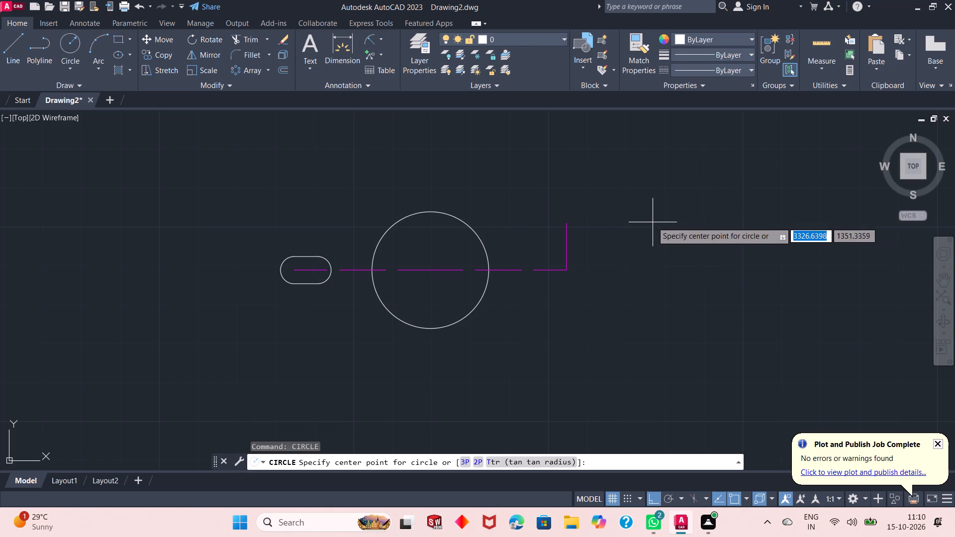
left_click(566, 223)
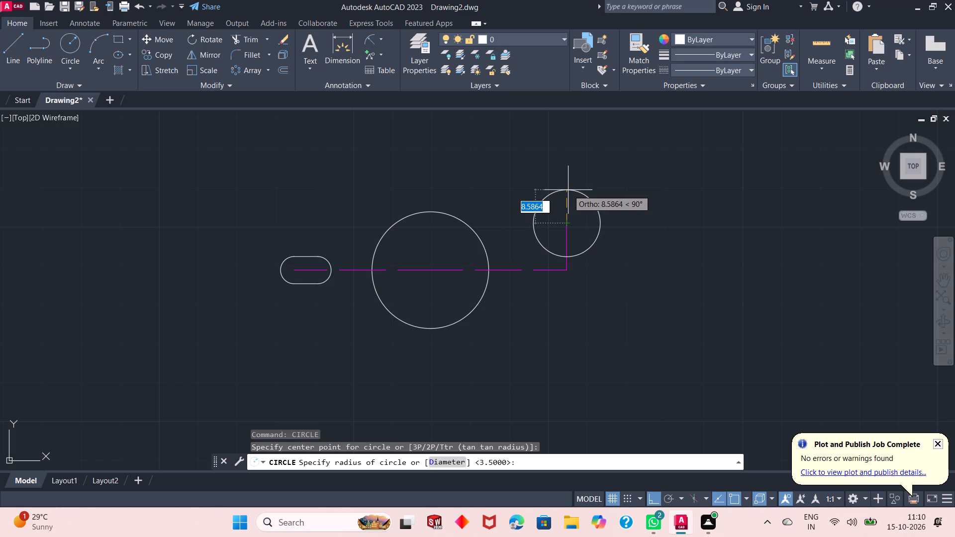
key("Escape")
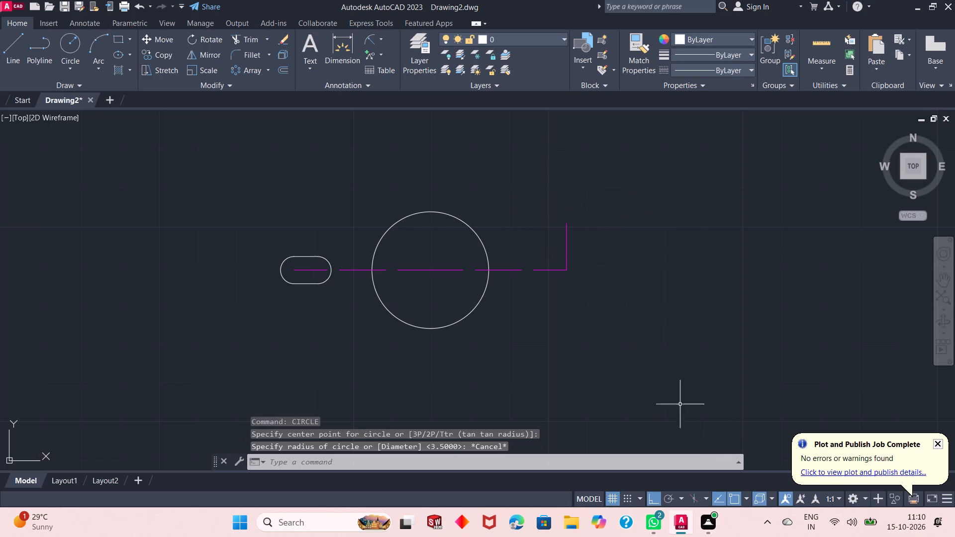
Draw a circle of radius 7.5 centred on the upper end of the 12-long vertical line.
right_click(575, 162)
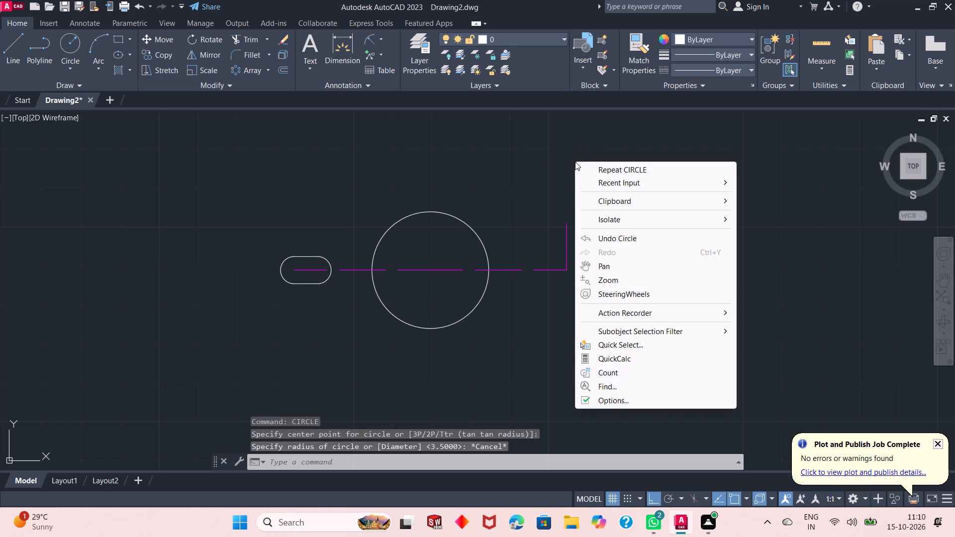
left_click(618, 164)
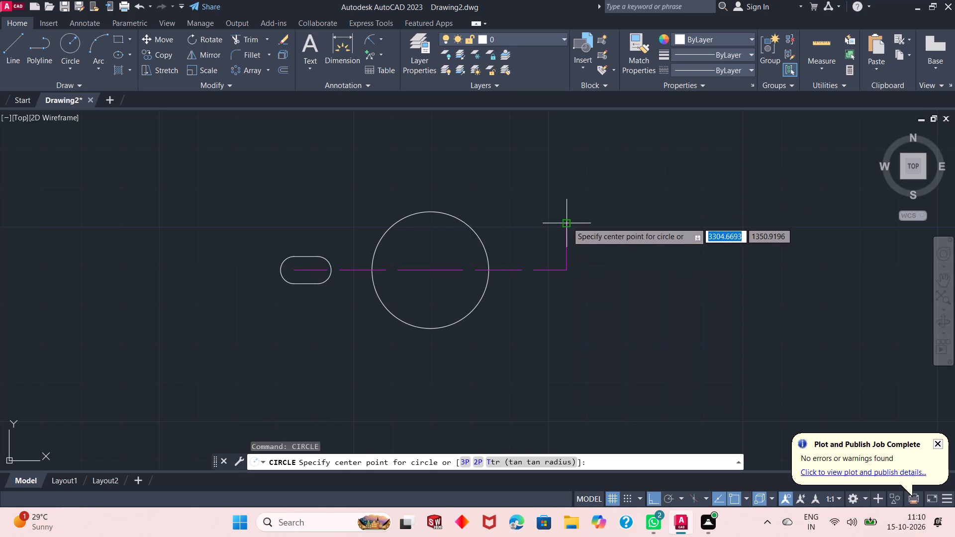
left_click(567, 222)
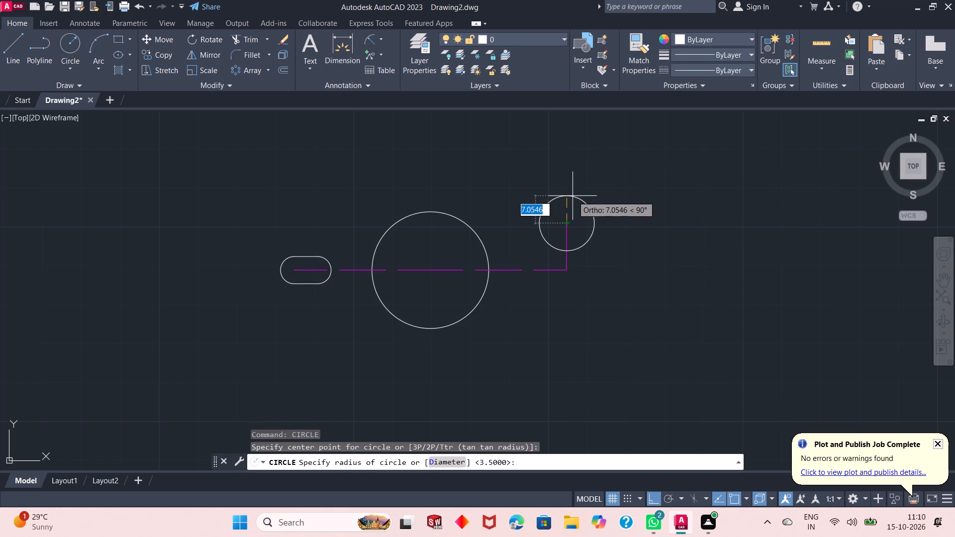
type("7.5")
key("Return")
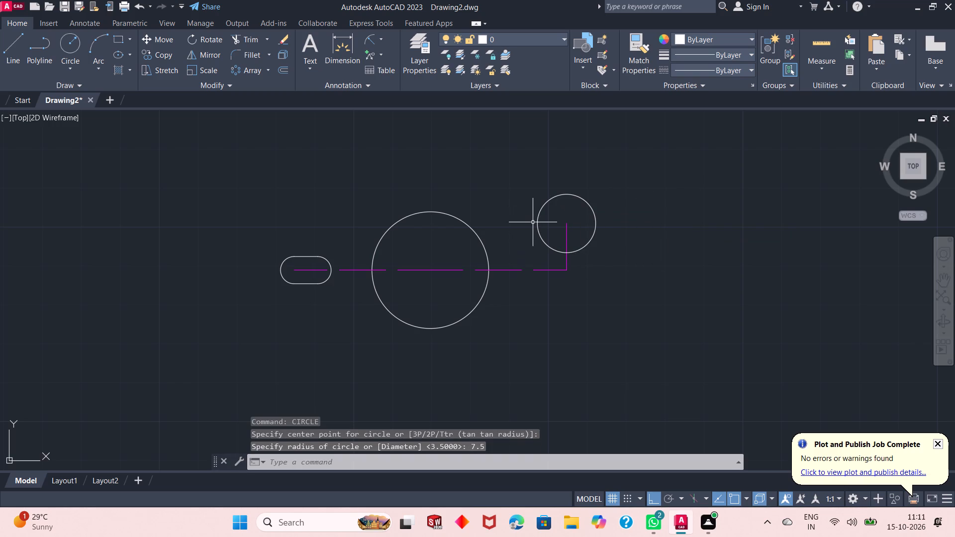
Draw a circle of radius 15 concentric with the radius 7.5 circle at the upper end of the 12-long vertical line.
scroll(533, 222, "up", 1)
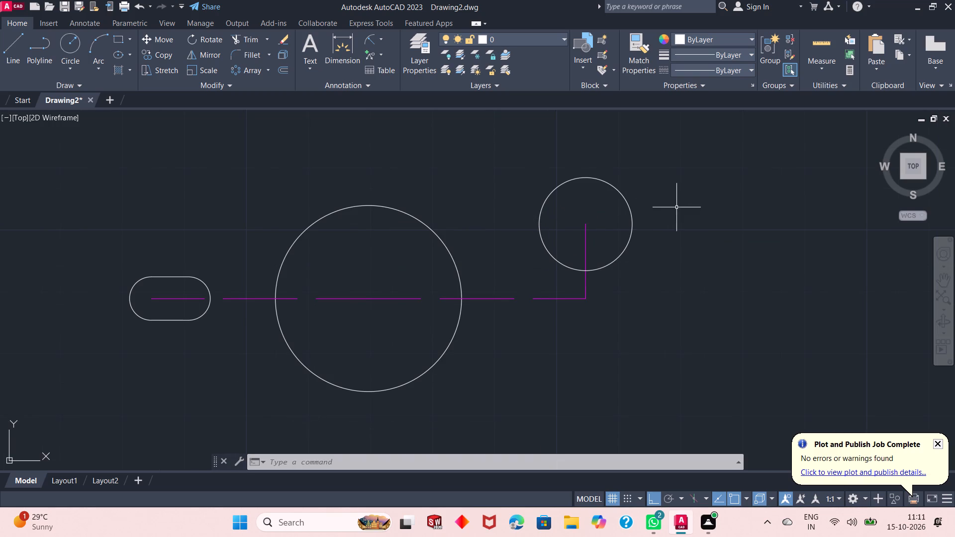
right_click(669, 183)
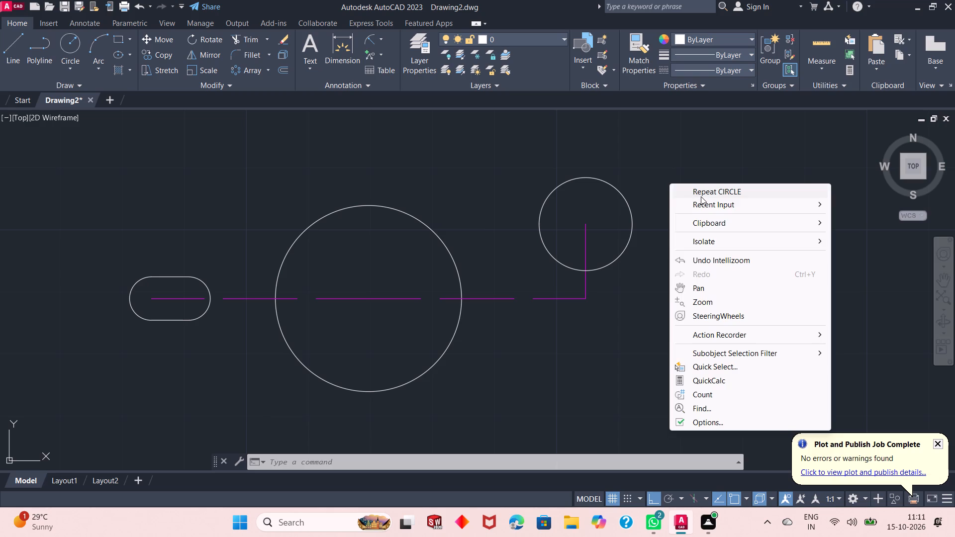
left_click(701, 196)
left_click(583, 221)
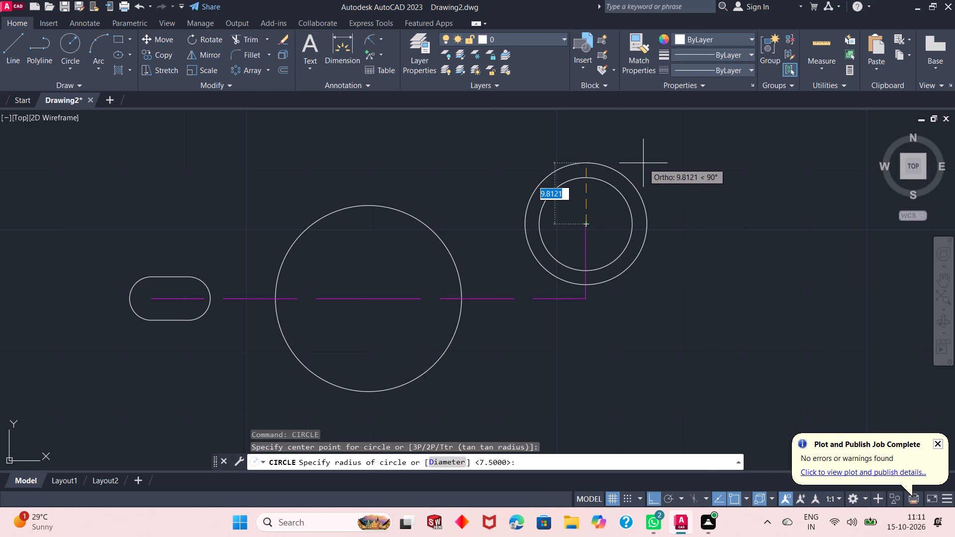
type("15")
key("Return")
Make Layer1 the current layer.
scroll(583, 316, "down", 1)
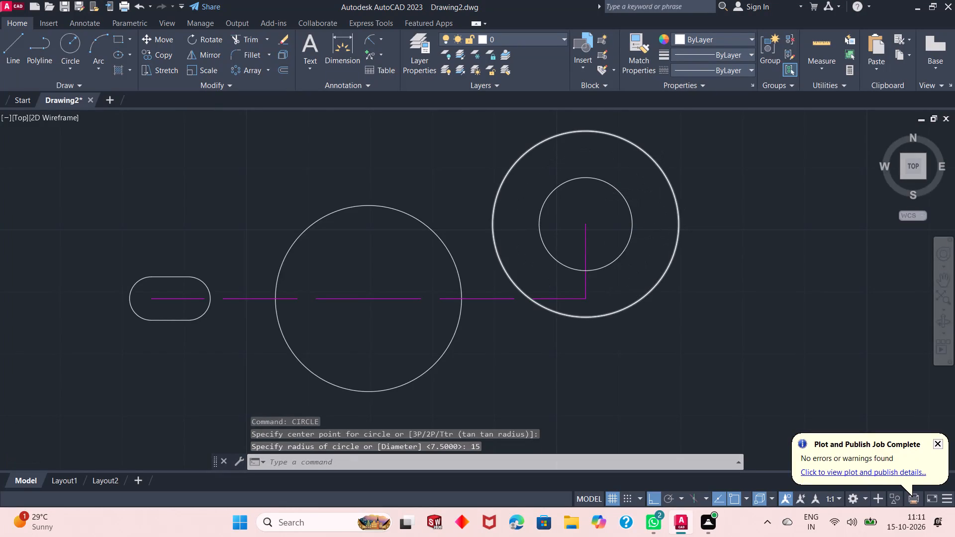
scroll(583, 316, "down", 1)
scroll(567, 300, "up", 1)
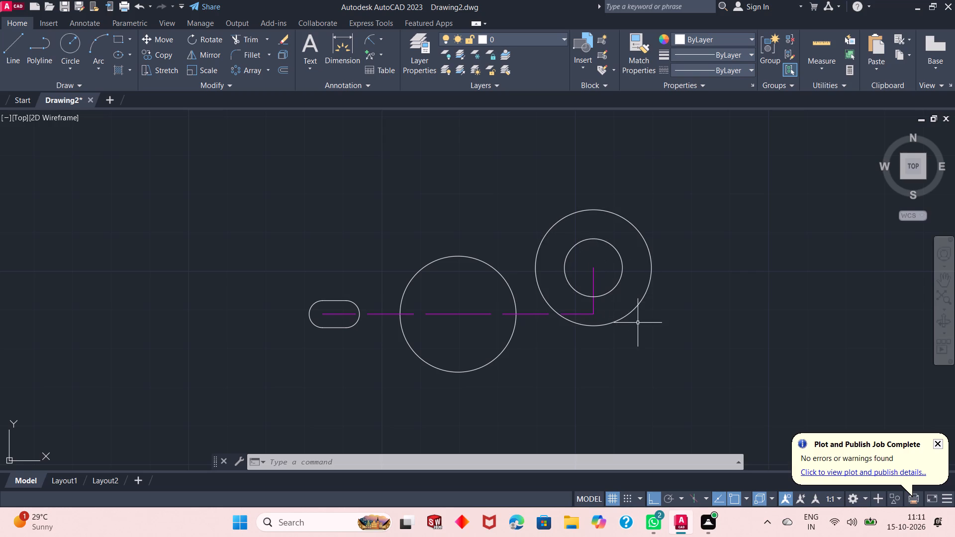
scroll(638, 326, "down", 1)
left_click(528, 40)
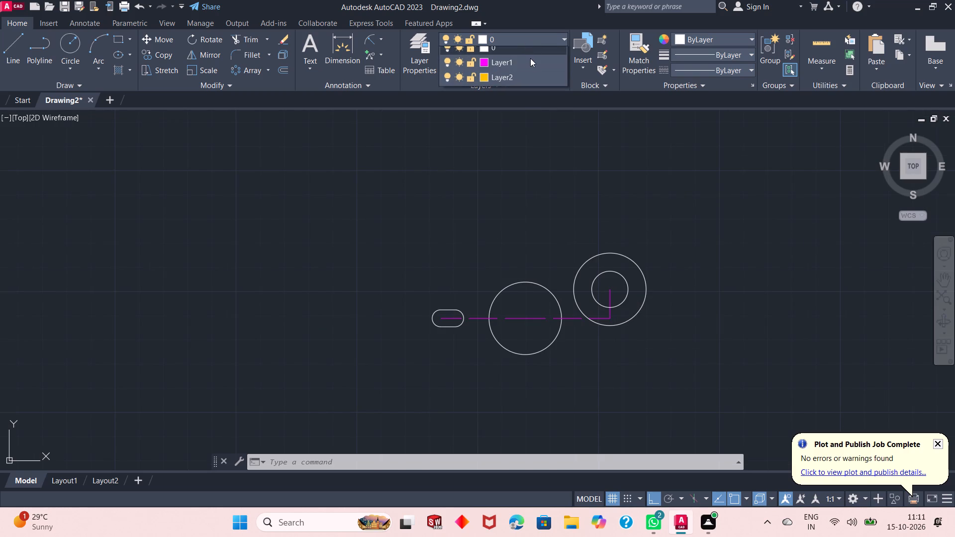
left_click(531, 65)
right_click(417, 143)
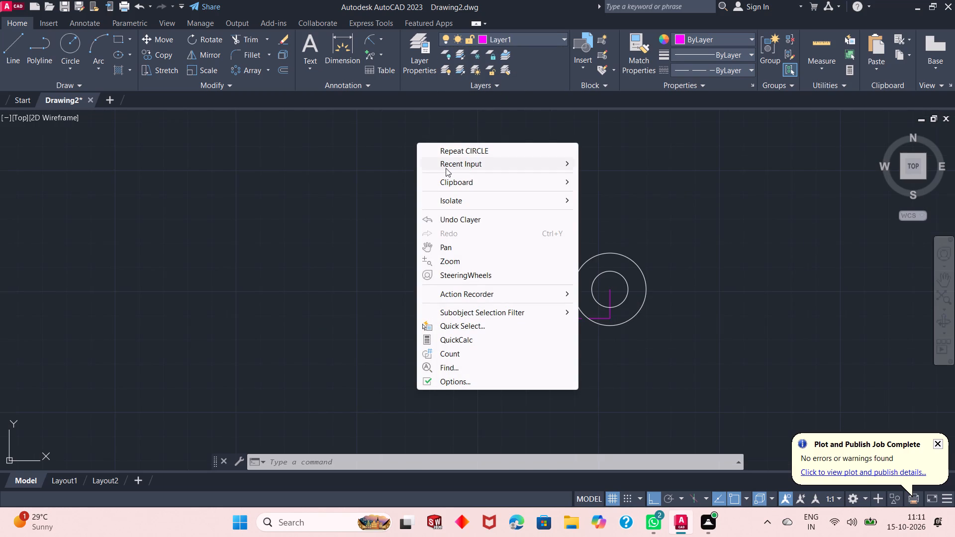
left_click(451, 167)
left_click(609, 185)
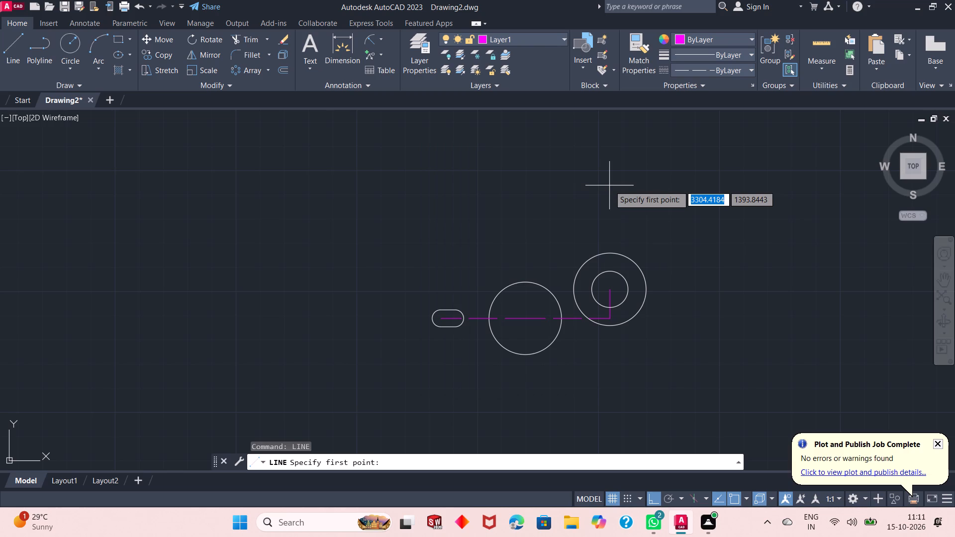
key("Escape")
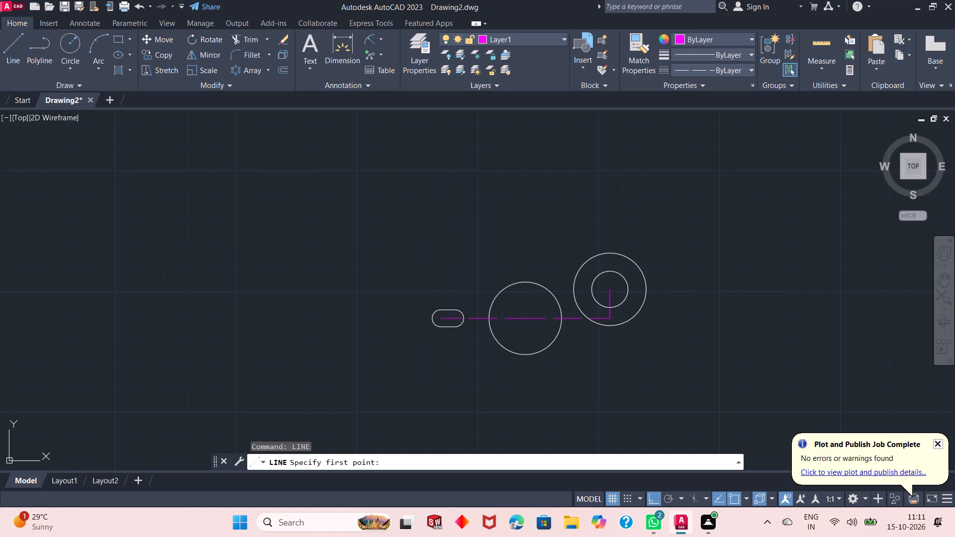
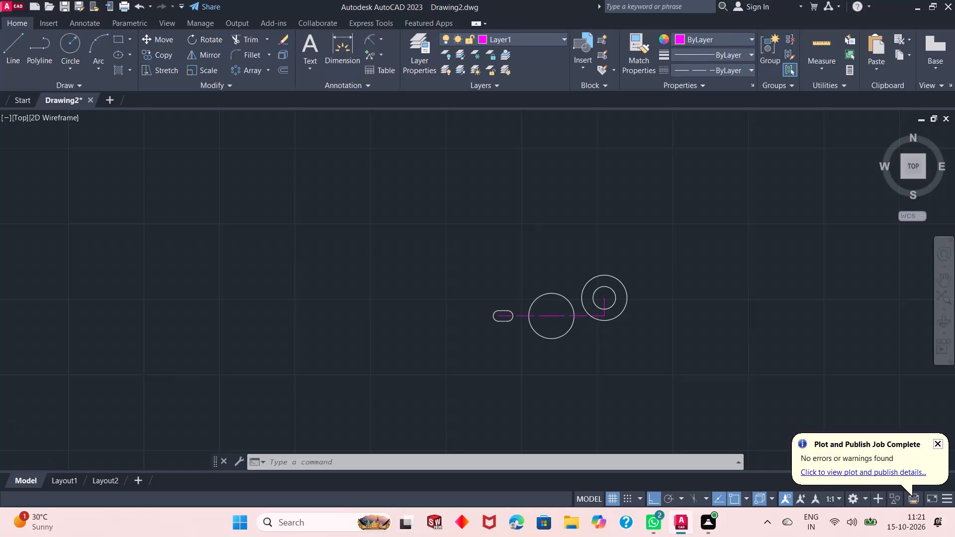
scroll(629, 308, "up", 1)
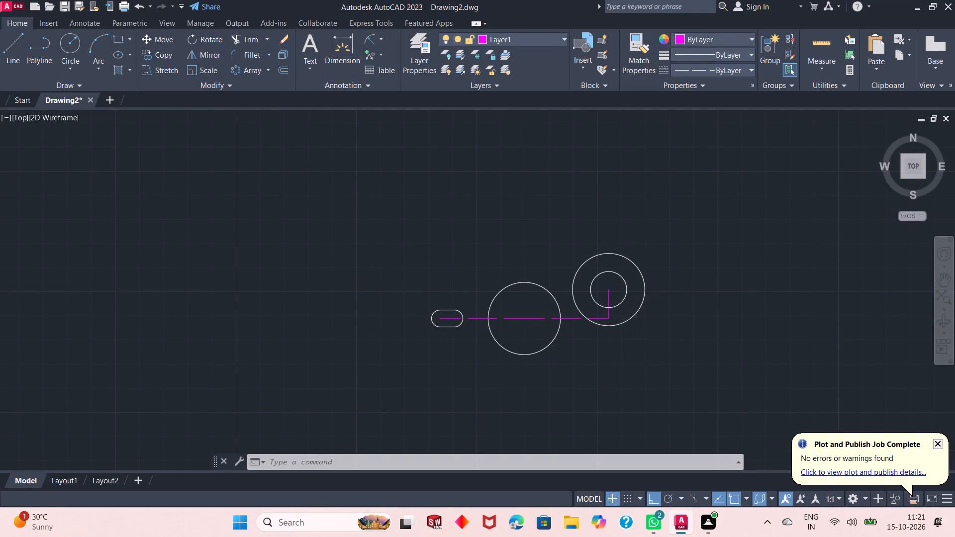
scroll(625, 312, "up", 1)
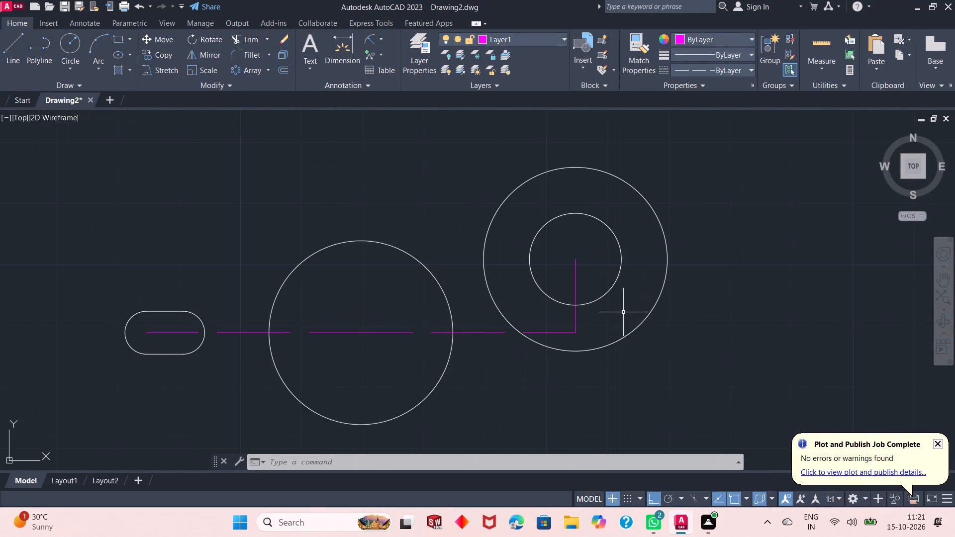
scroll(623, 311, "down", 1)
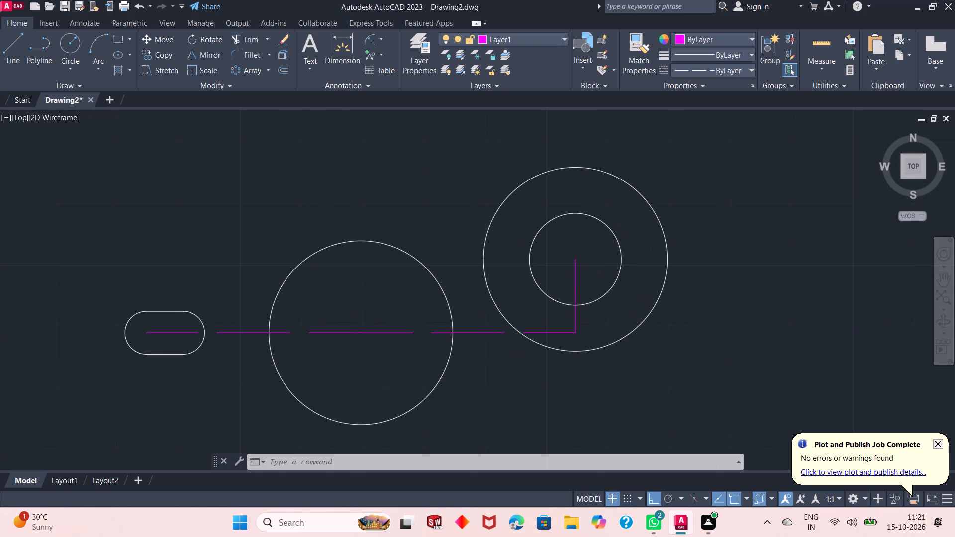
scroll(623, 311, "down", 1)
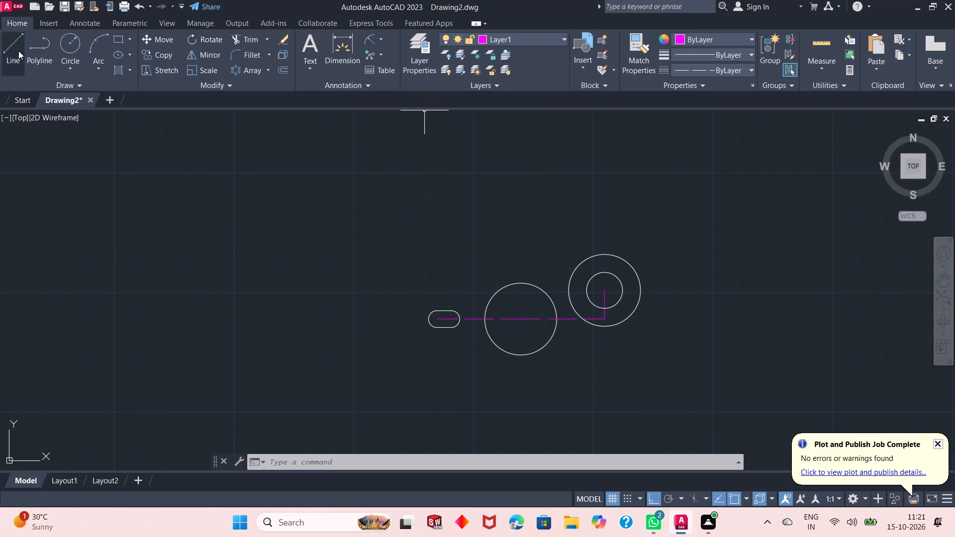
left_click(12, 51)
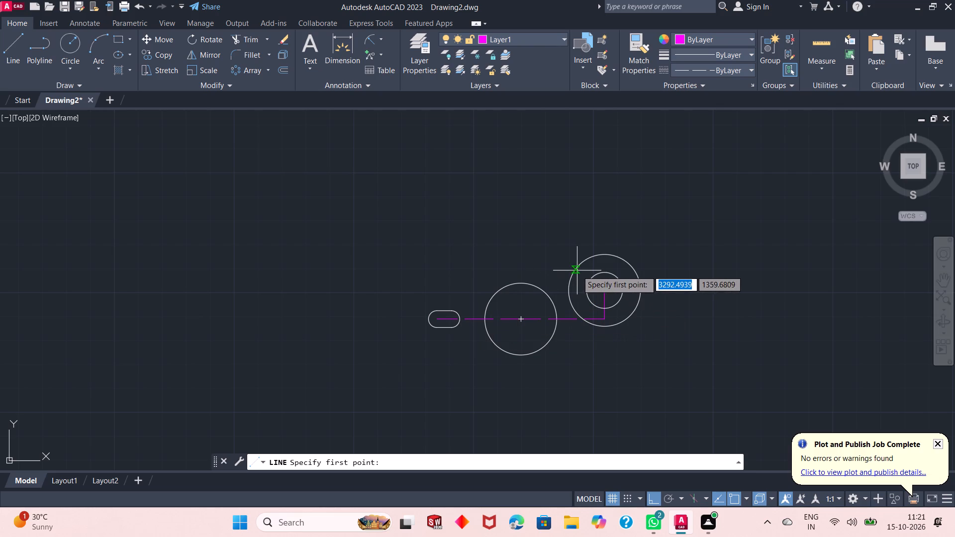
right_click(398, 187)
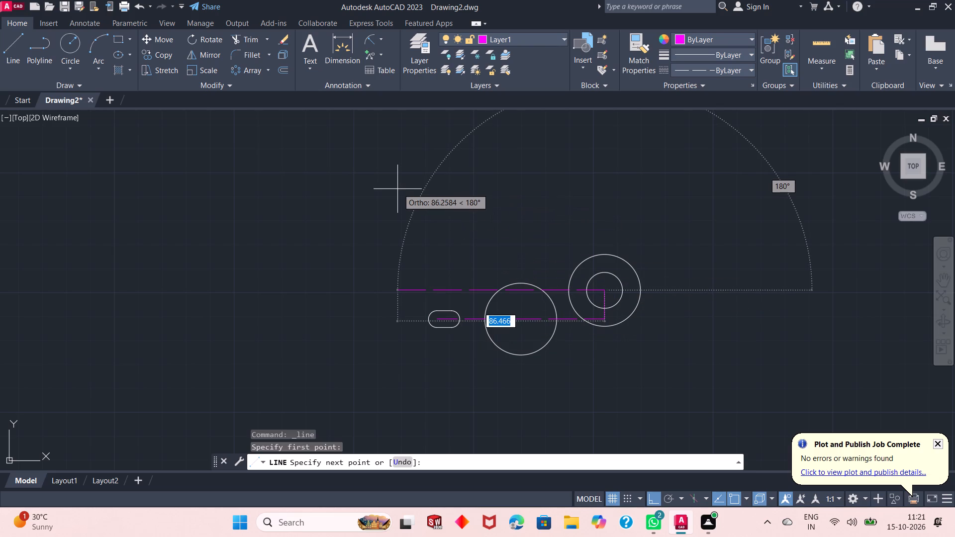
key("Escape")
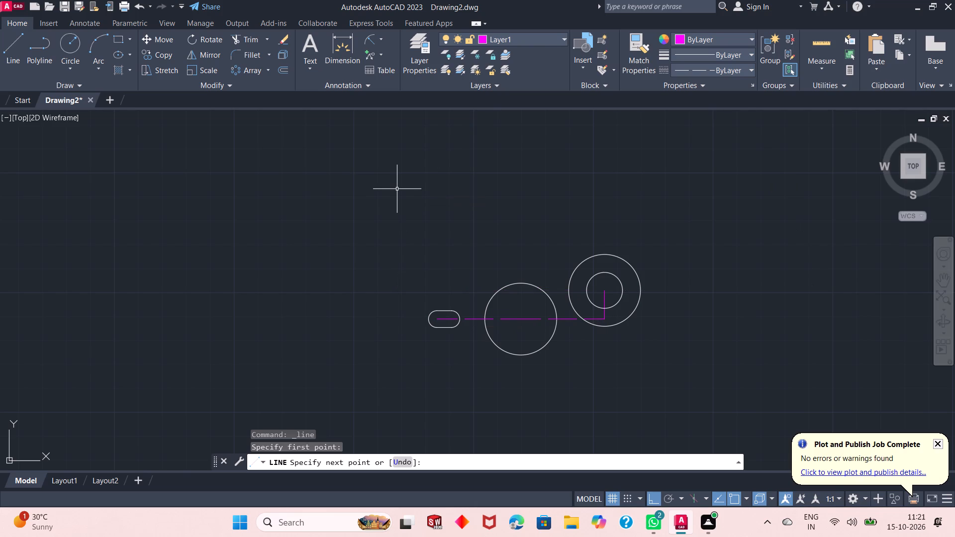
Draw a centre line from the centre of the lone radius 15 circle, 42 vertically upward and then 10 horizontally to the right.
right_click(467, 162)
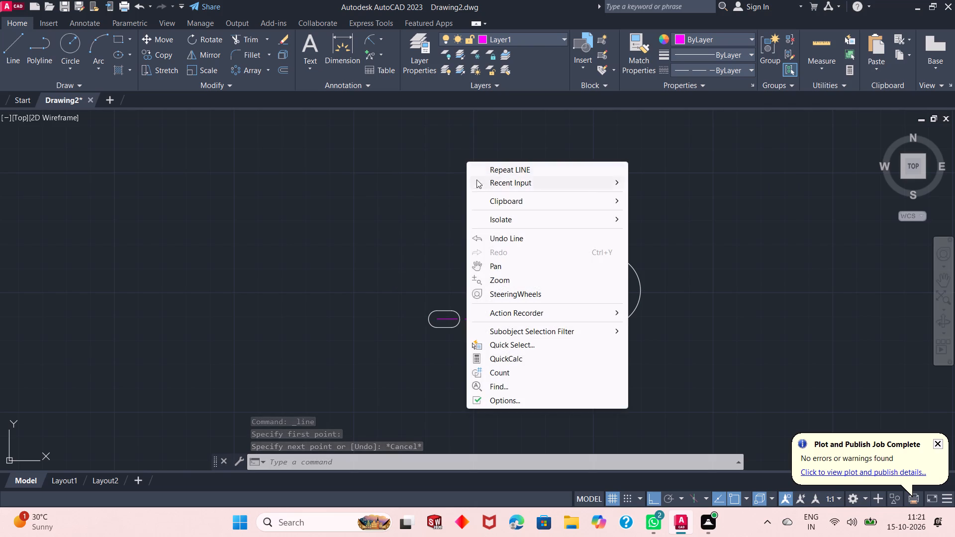
left_click(507, 169)
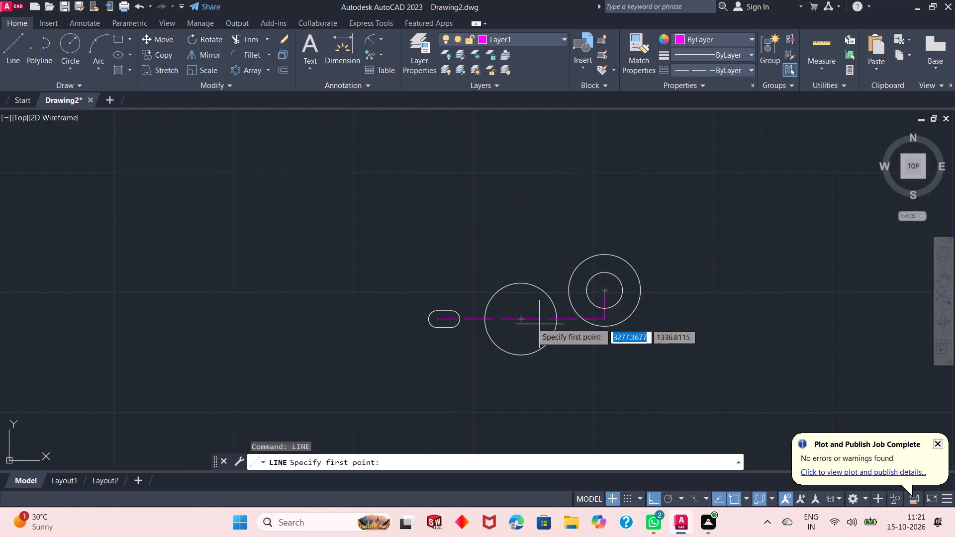
left_click(519, 317)
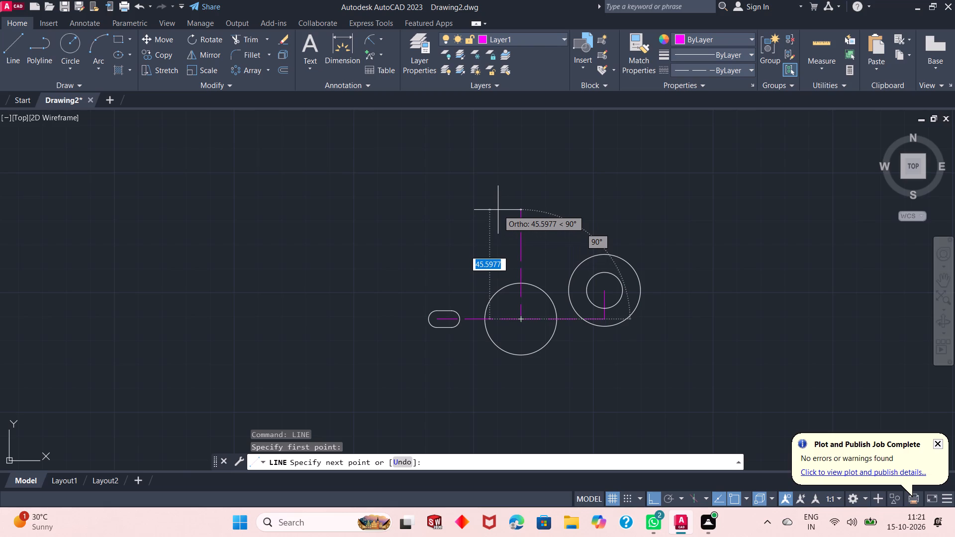
type("42")
key("Return")
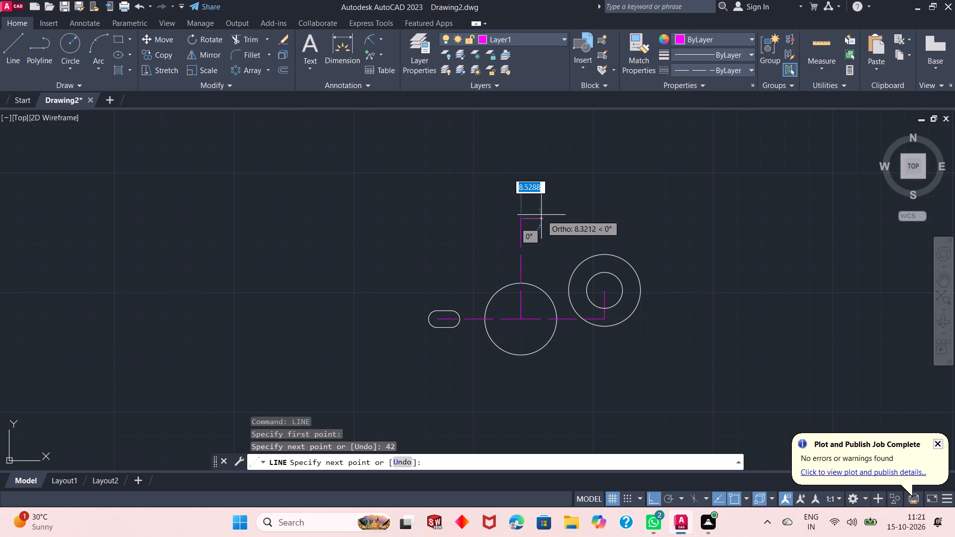
type("10")
key("Return")
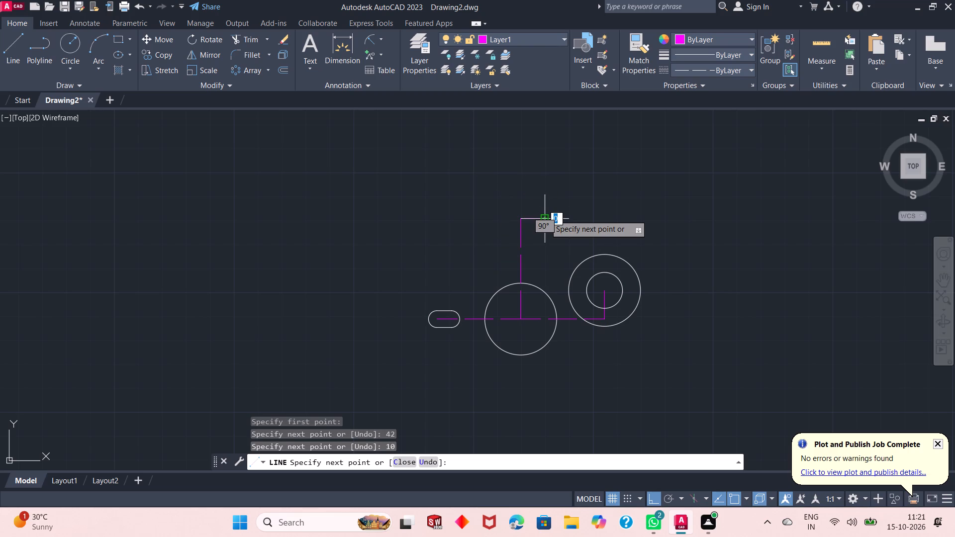
key("Escape")
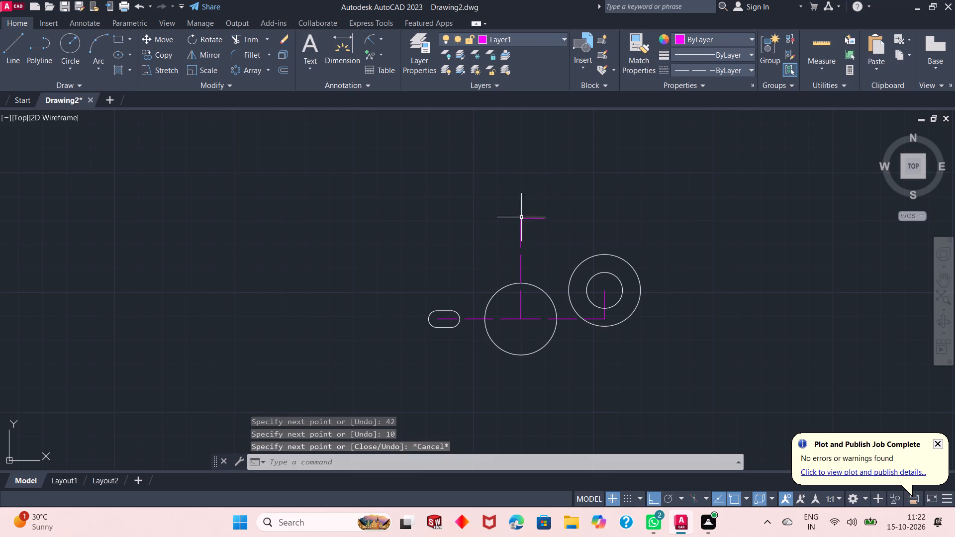
Make layer 0 the current layer.
right_click(384, 175)
double_click(385, 171)
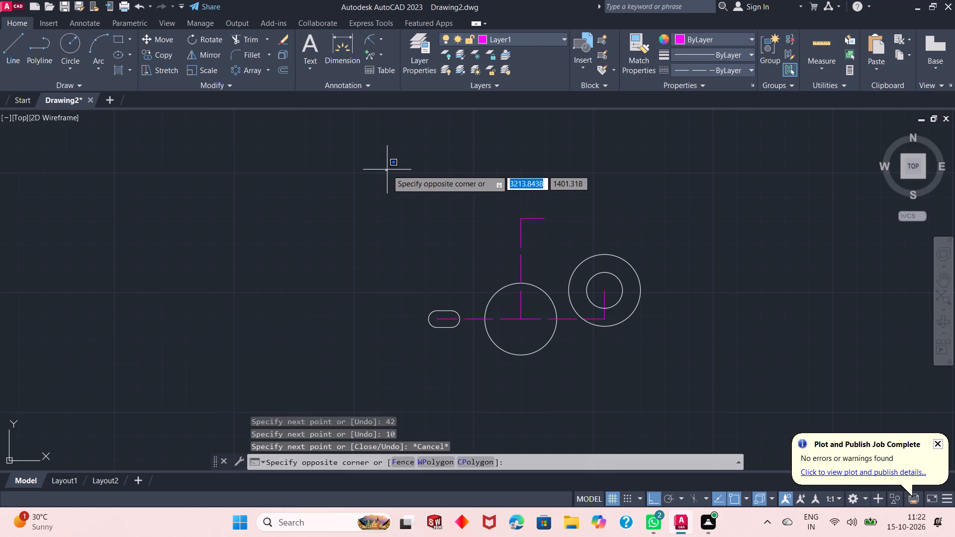
left_click(546, 39)
left_click(543, 52)
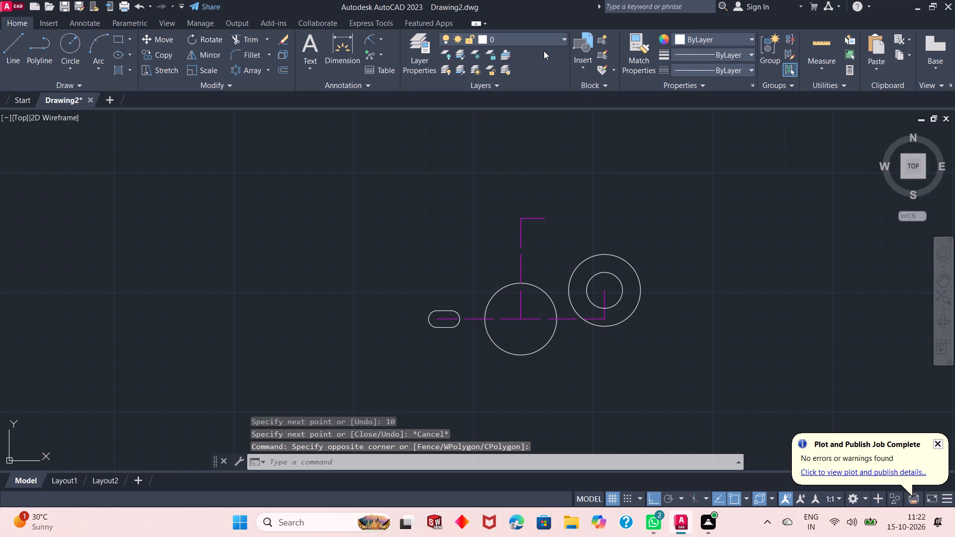
Draw a circle of radius 16 centred on the free end of the 10-long horizontal centre line.
left_click(61, 41)
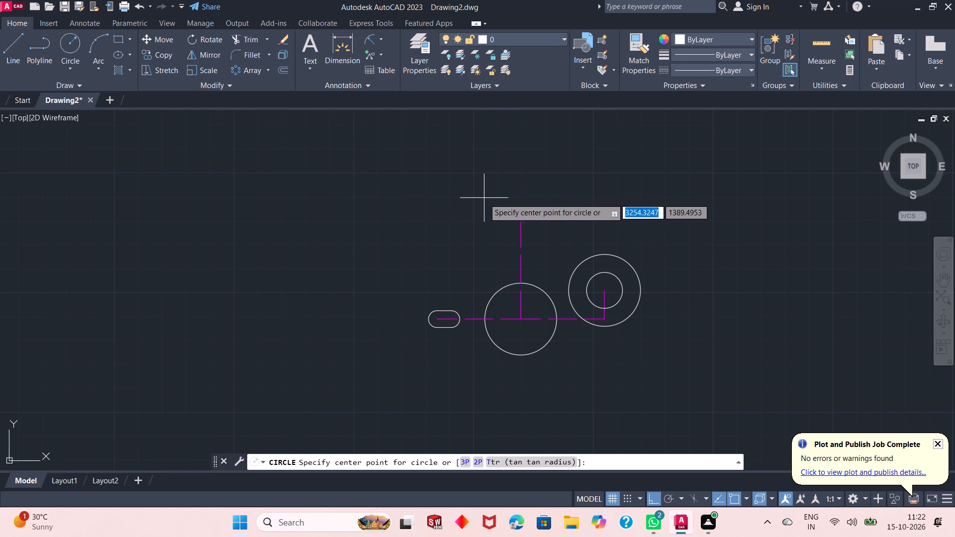
left_click(543, 217)
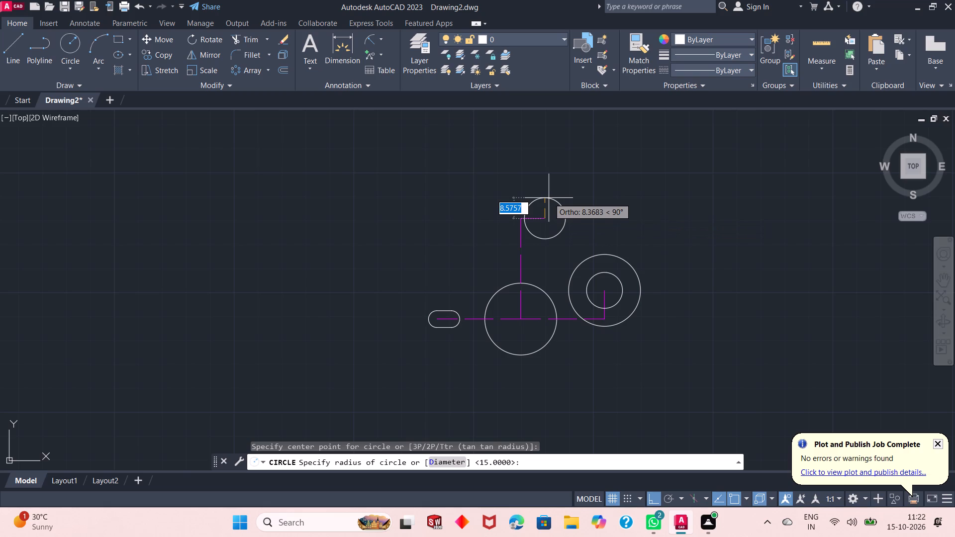
type("16")
key("Return")
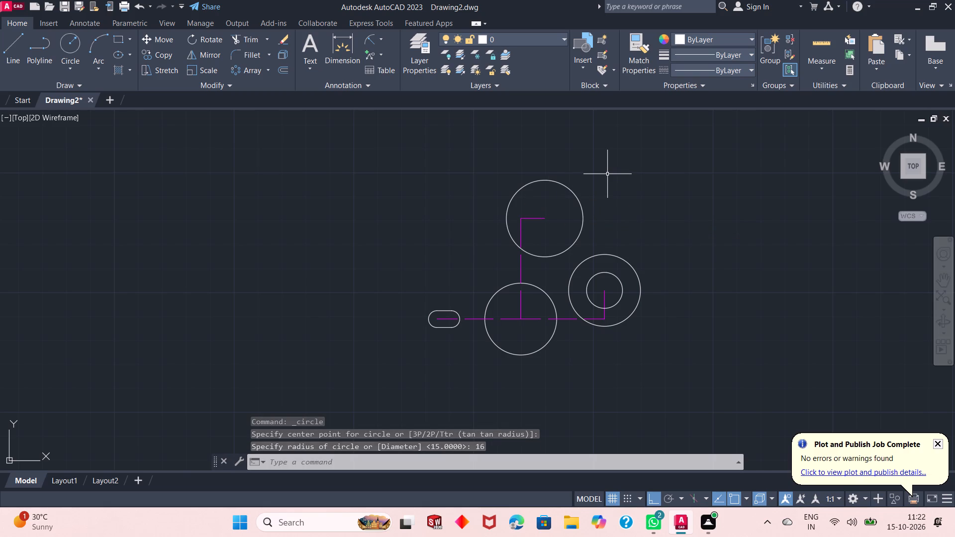
Draw a circle of radius 7.5 concentric with the radius 16 circle.
right_click(607, 174)
left_click(622, 181)
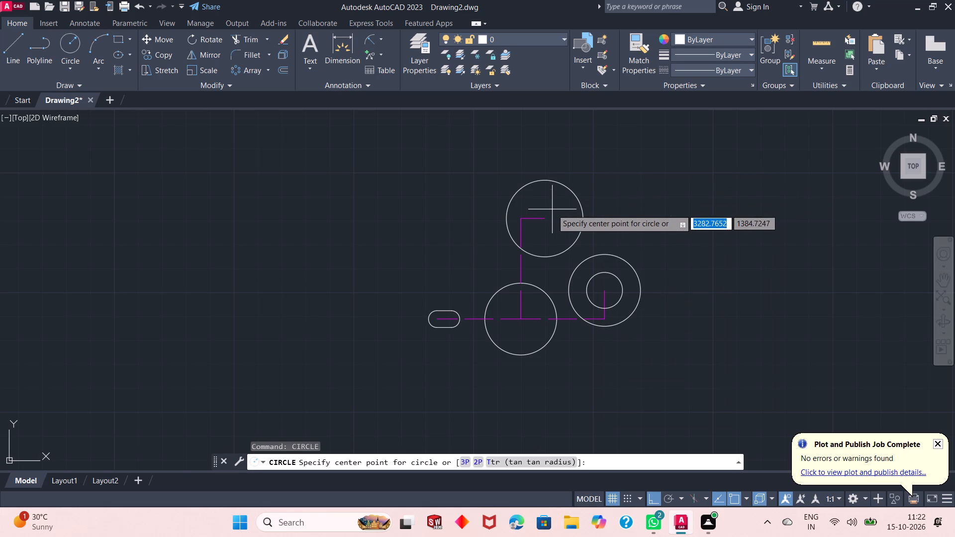
left_click(547, 218)
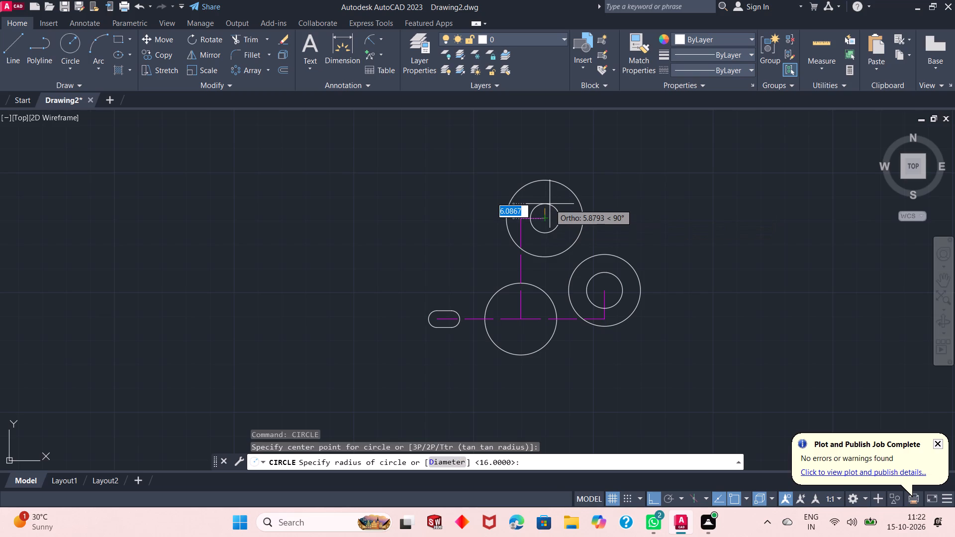
type("7.5")
key("Return")
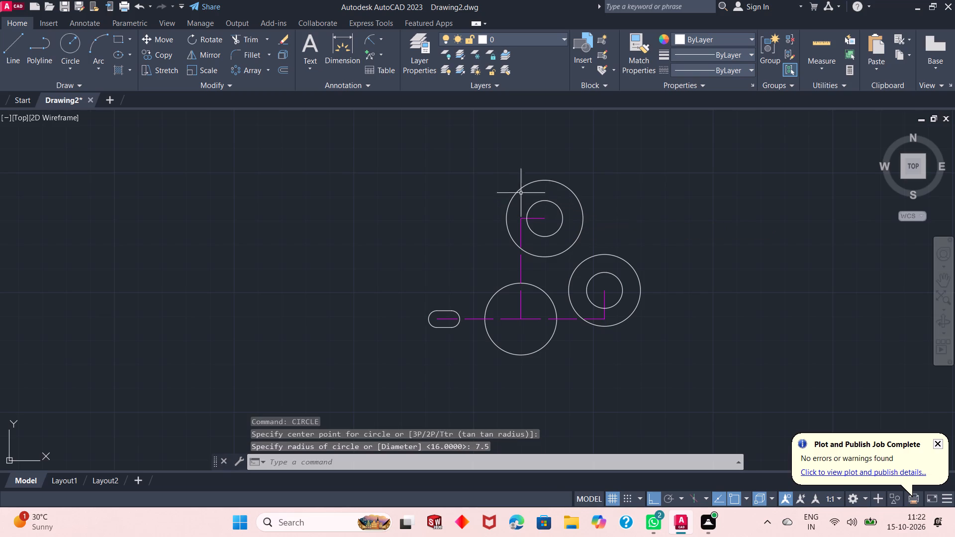
Draw a circle of radius 23 concentric with the radius 15 circle at the foot of the 42-long vertical centre line.
scroll(495, 176, "down", 2)
scroll(504, 197, "up", 2)
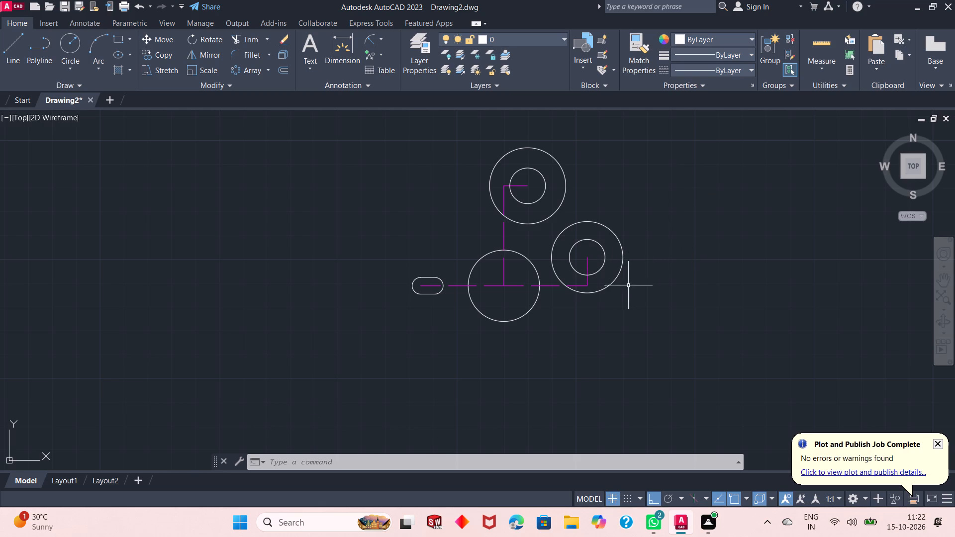
right_click(682, 207)
left_click(707, 215)
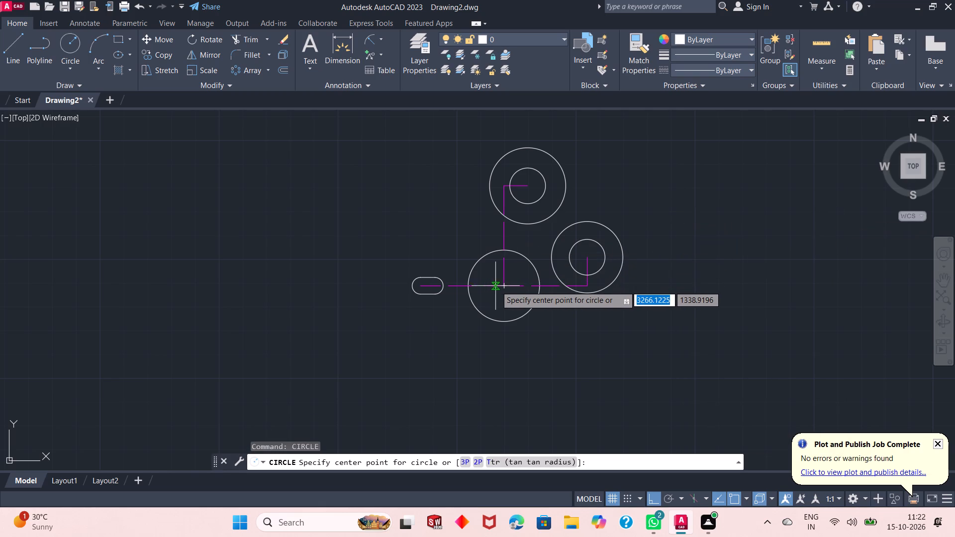
left_click(502, 287)
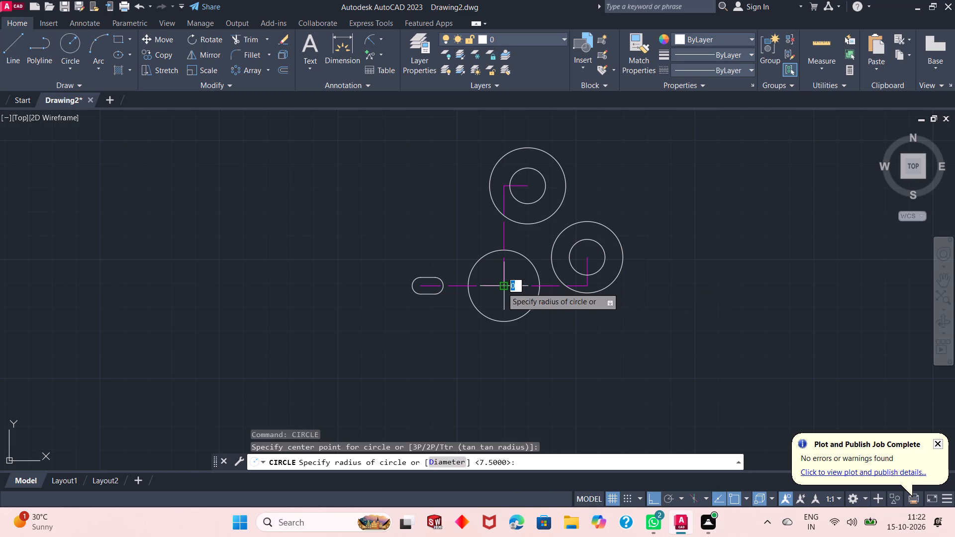
type("23")
key("Return")
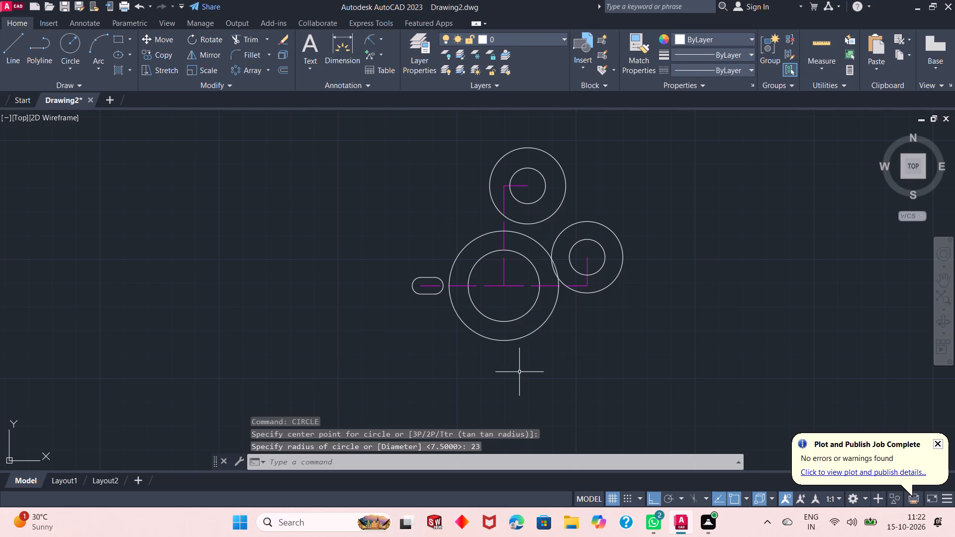
key("Escape")
Draw a circle of radius 10 centred on the centre of the slot's left end arc.
scroll(525, 343, "down", 1)
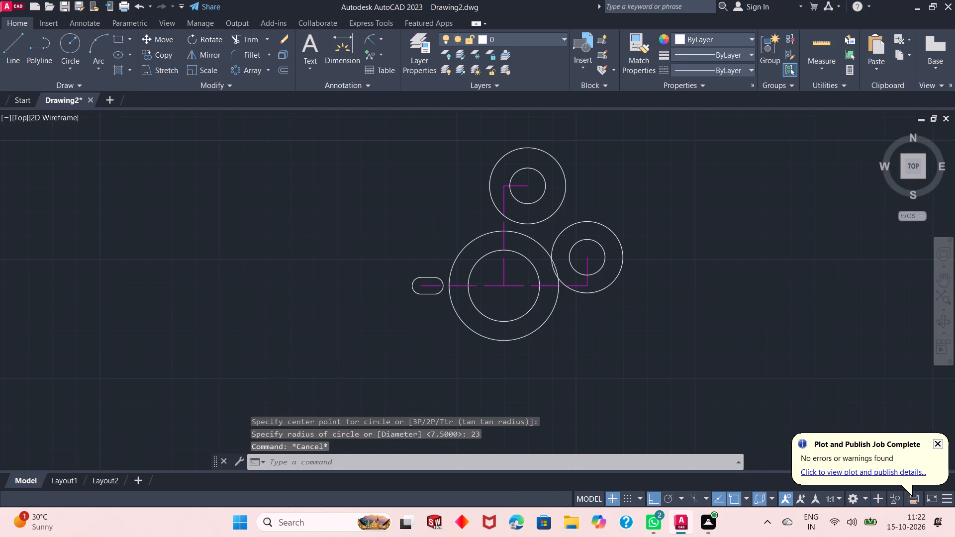
scroll(515, 301, "up", 2)
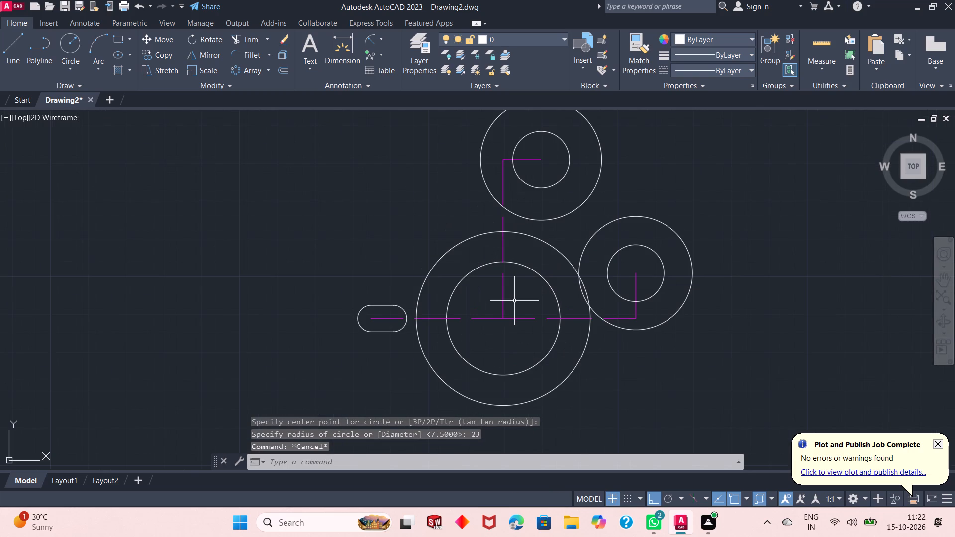
scroll(480, 292, "down", 1)
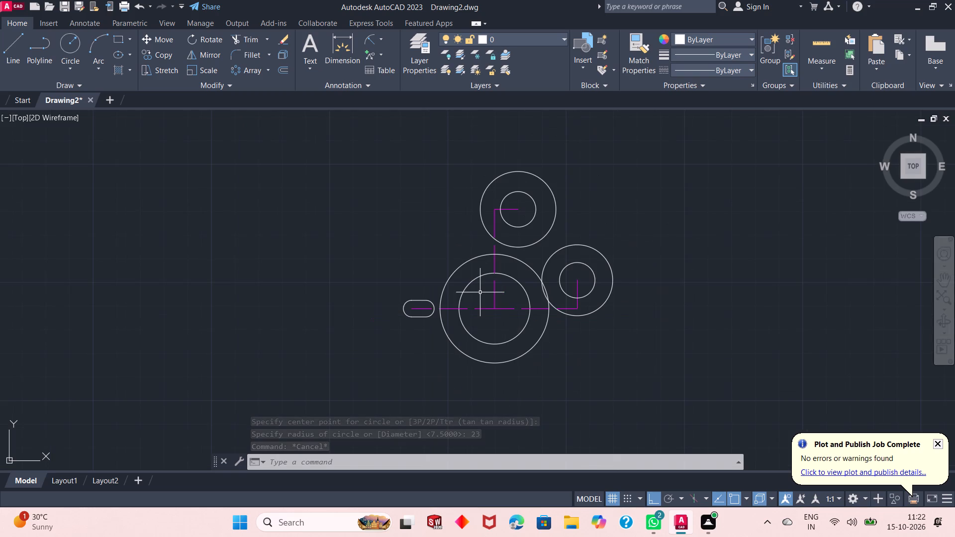
scroll(458, 326, "up", 1)
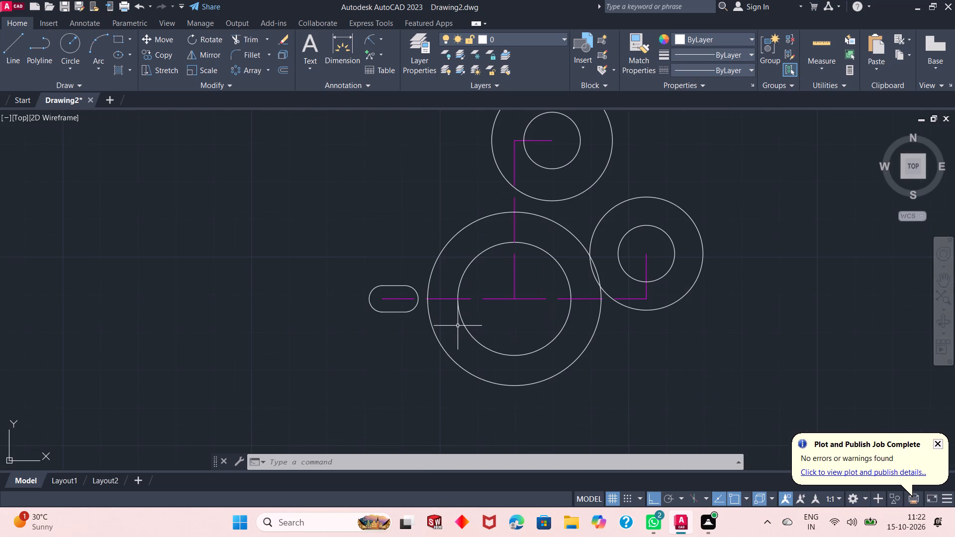
right_click(275, 189)
left_click(295, 196)
scroll(374, 316, "up", 1)
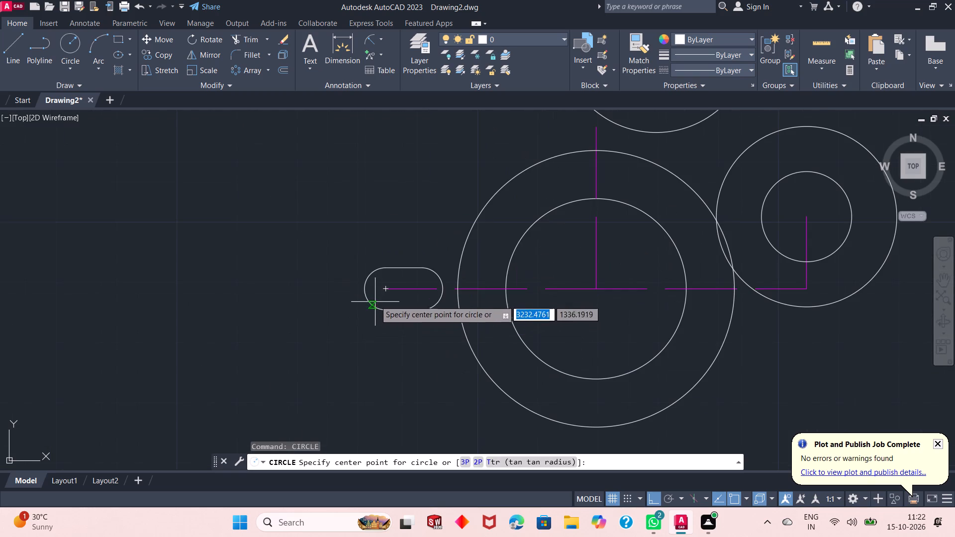
left_click(386, 290)
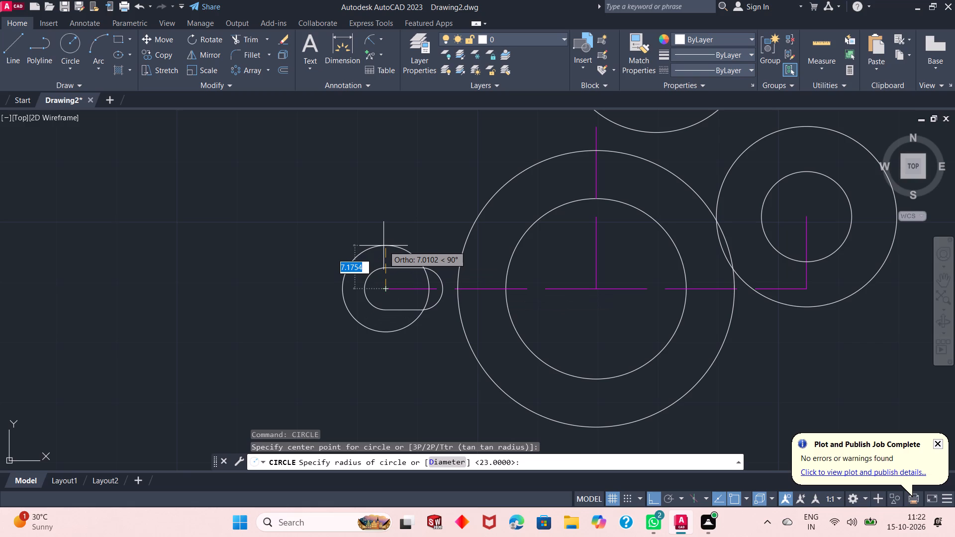
key("1")
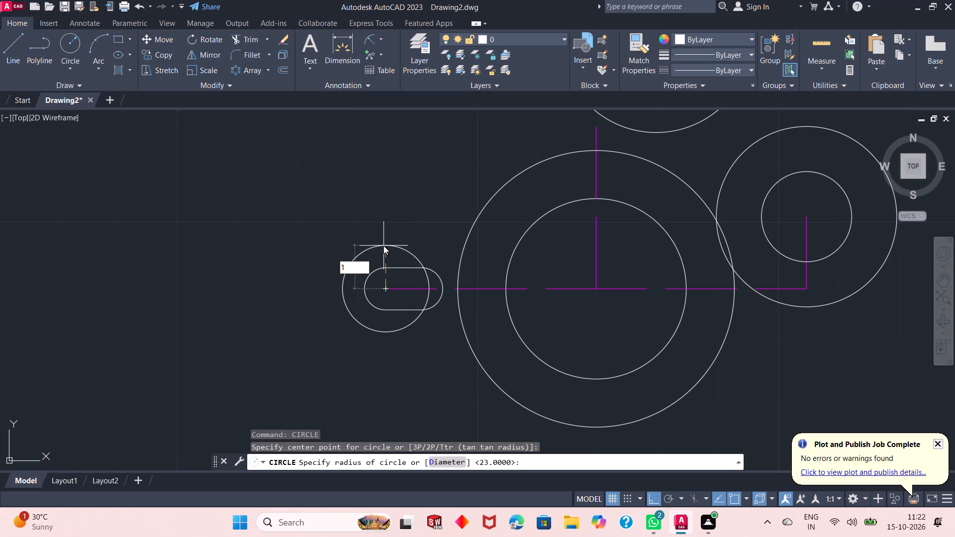
key("0")
key("Return")
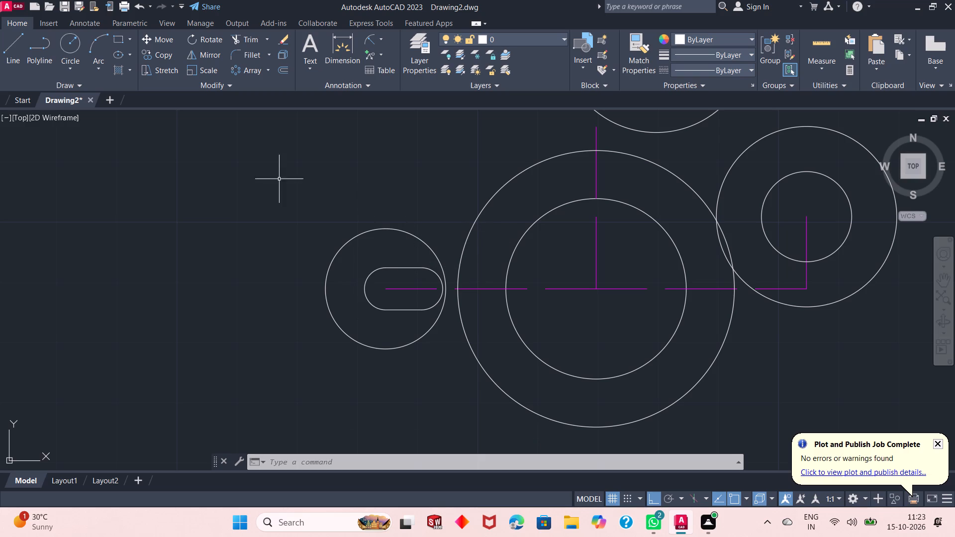
Draw a horizontal line from the top quadrant of the radius 10 circle into the radius 23 circle.
right_click(223, 170)
left_click(234, 189)
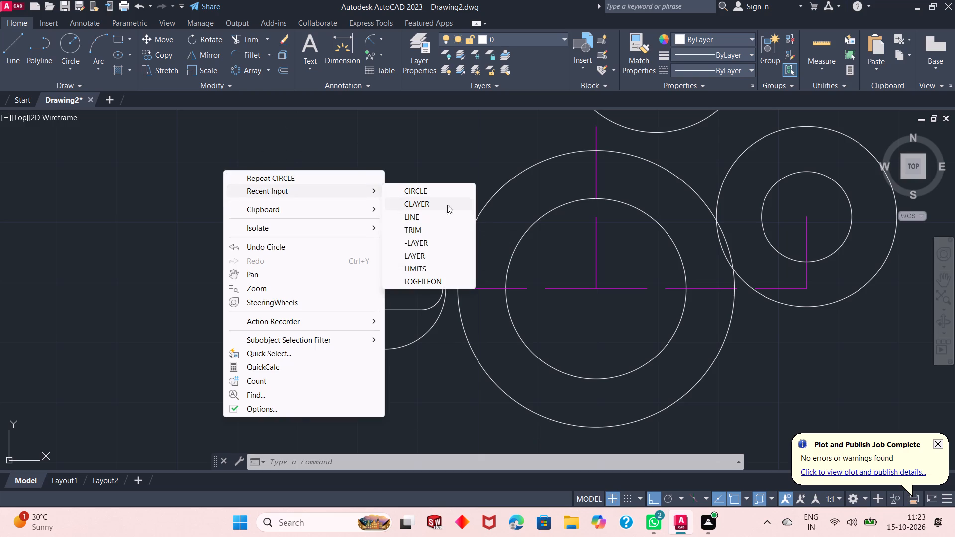
left_click(452, 217)
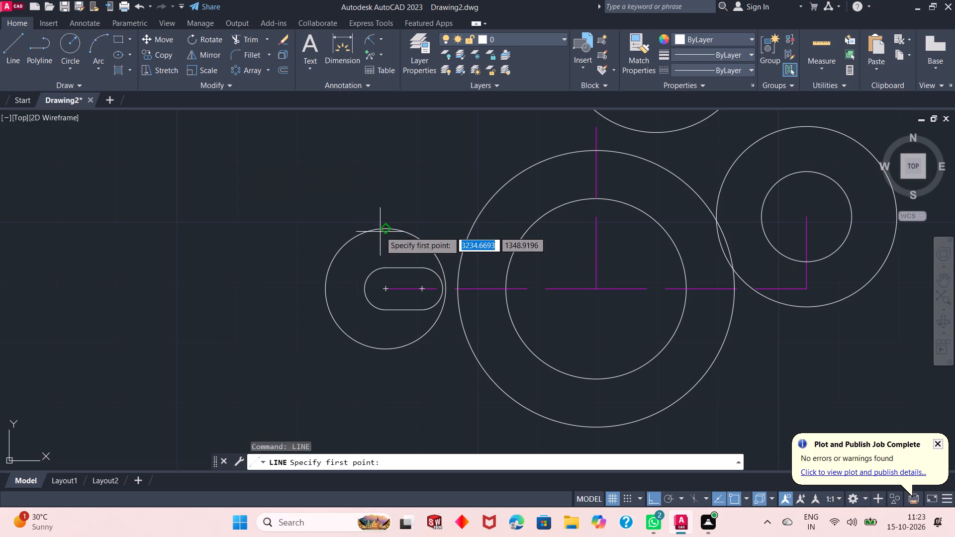
left_click(384, 227)
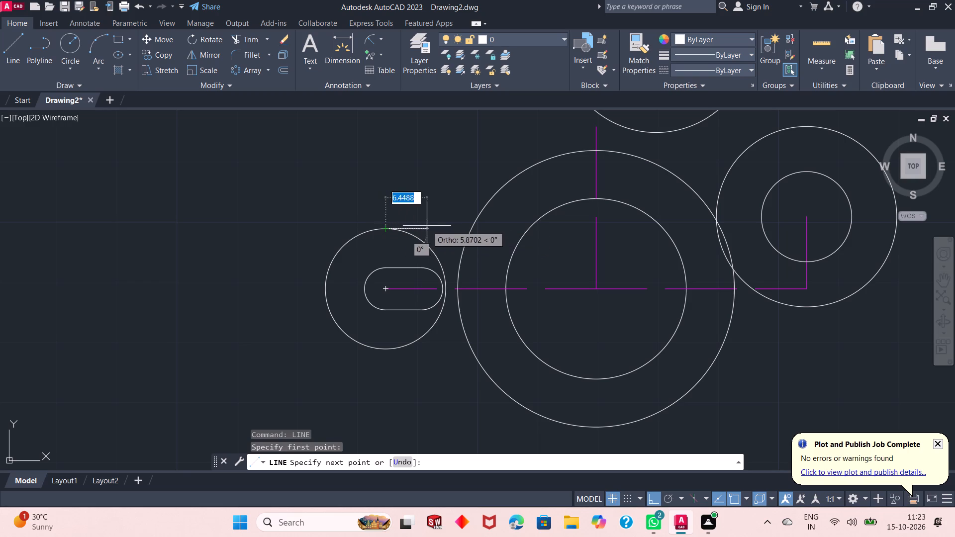
left_click(496, 225)
right_click(496, 225)
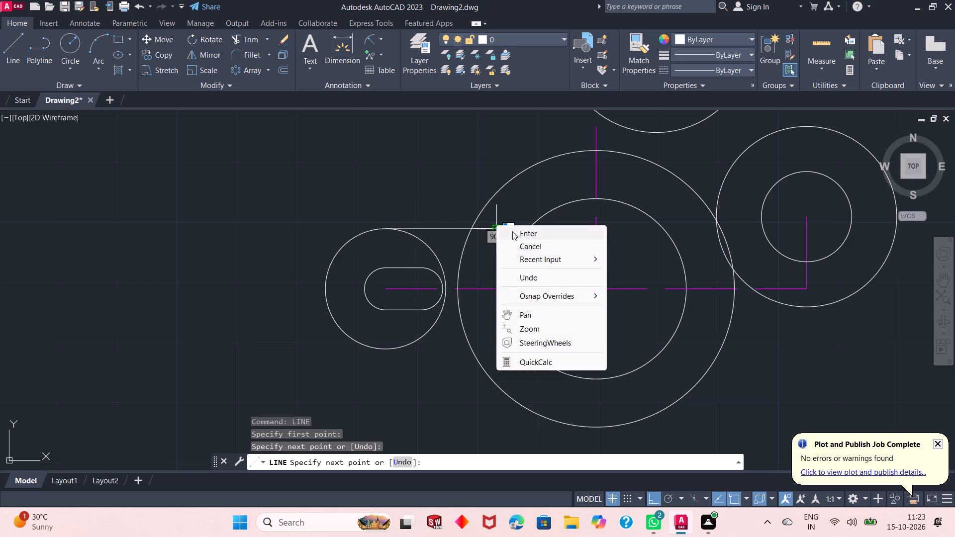
left_click(512, 231)
Draw a matching horizontal line from the bottom quadrant of the radius 10 circle into the radius 23 circle.
right_click(419, 188)
left_click(436, 190)
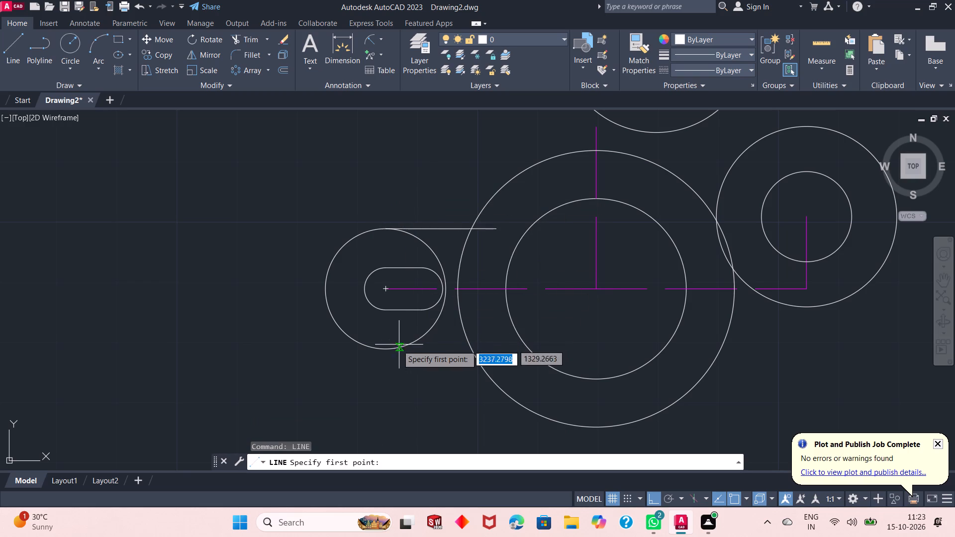
left_click(388, 349)
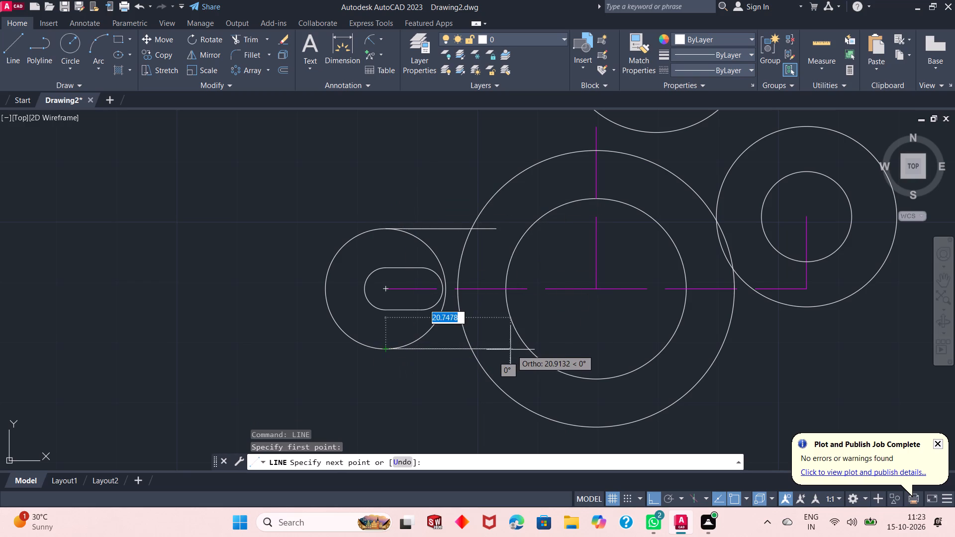
left_click(494, 346)
right_click(494, 346)
left_click(508, 348)
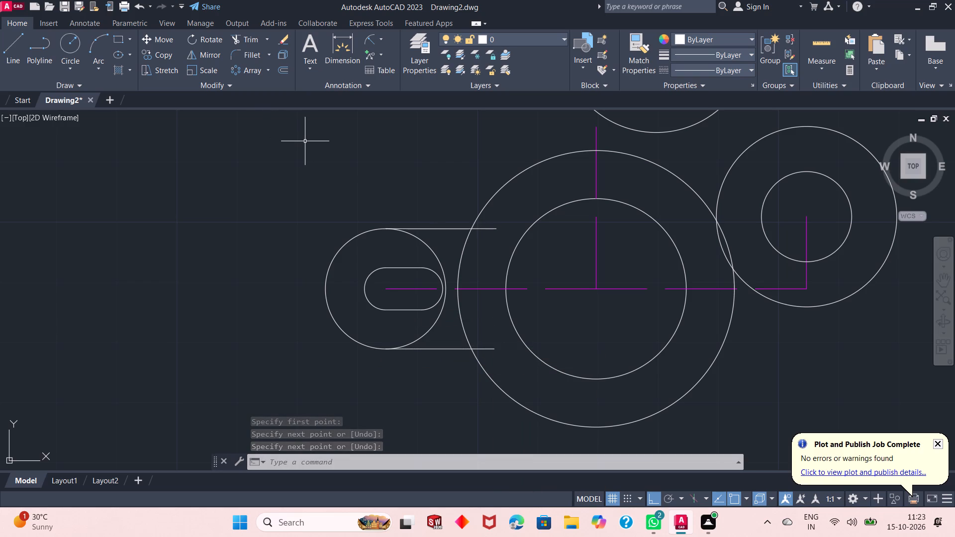
Fillet the upper horizontal line to the radius 23 circle with a radius of 5.
right_click(280, 137)
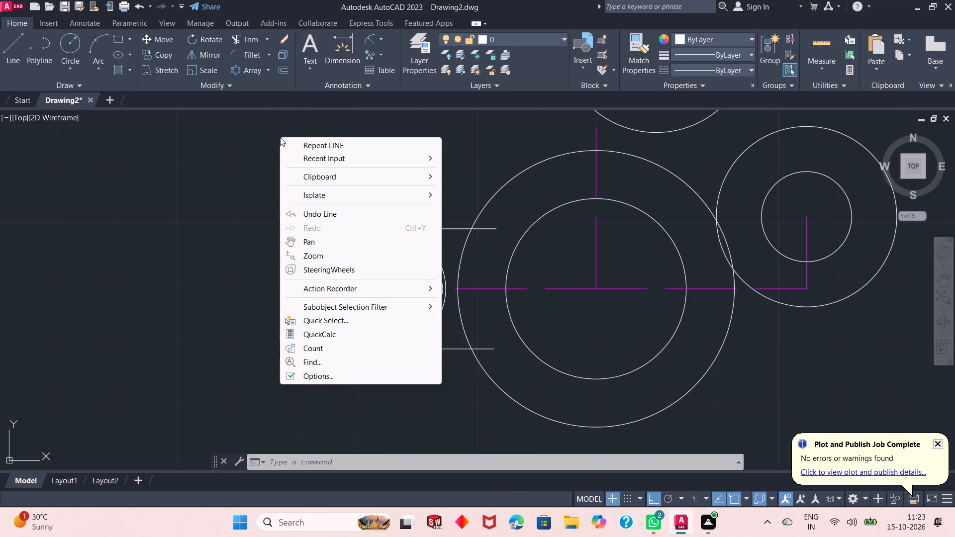
key("Escape")
left_click(238, 53)
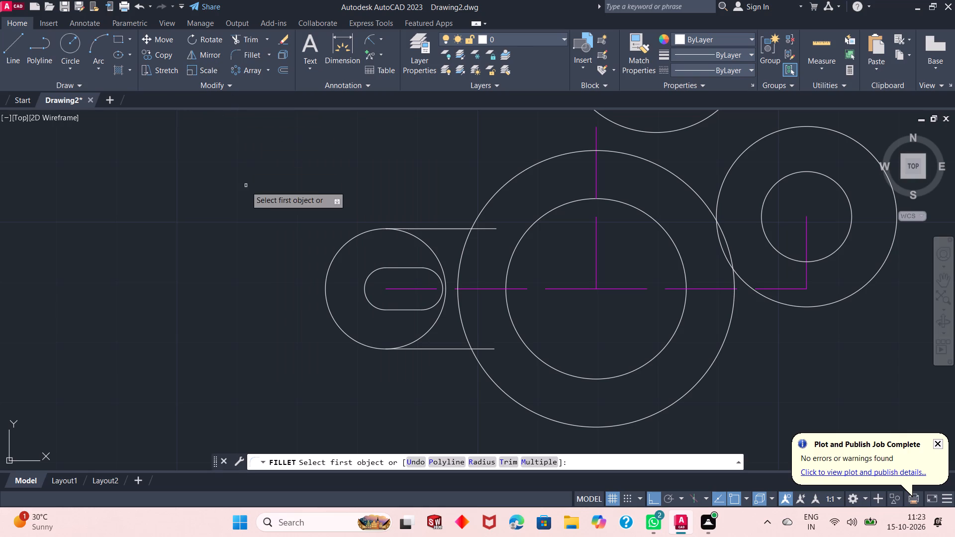
left_click(483, 462)
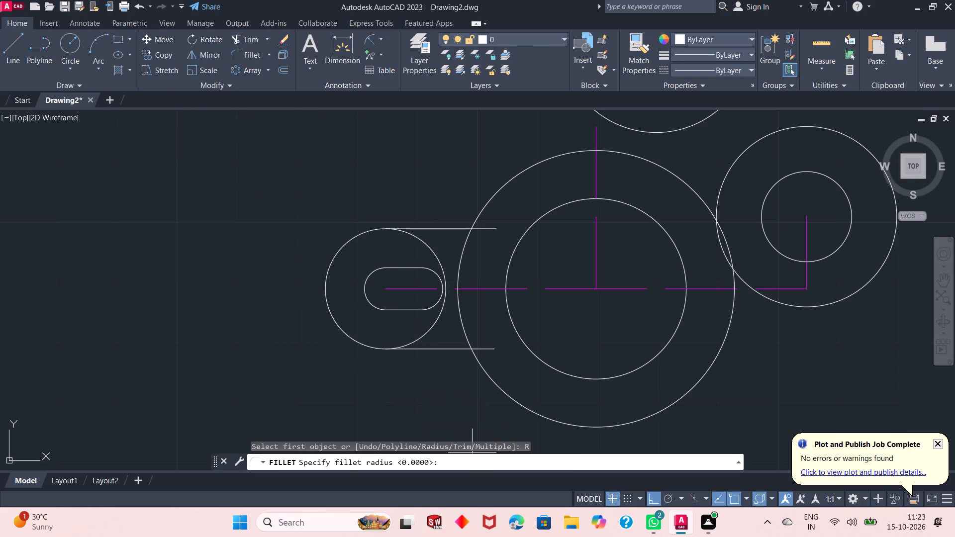
key("5")
key("Return")
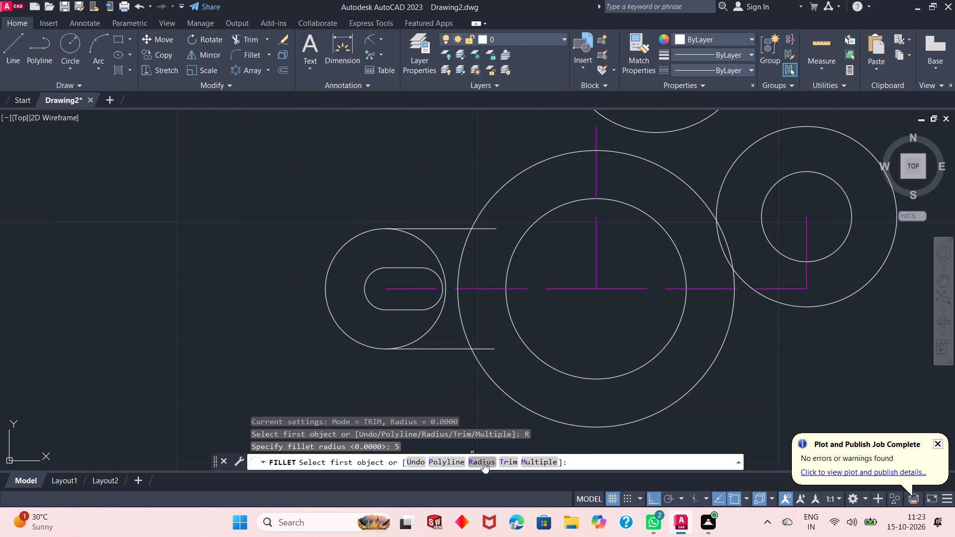
left_click(456, 230)
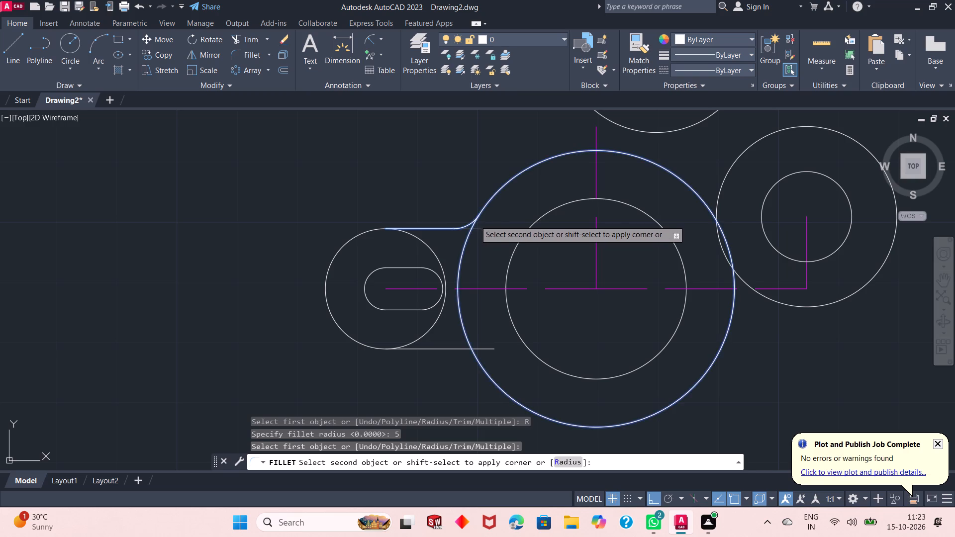
left_click(475, 220)
Fillet the lower horizontal line to the radius 23 circle with the same radius of 5.
scroll(459, 298, "down", 2)
scroll(481, 264, "up", 1)
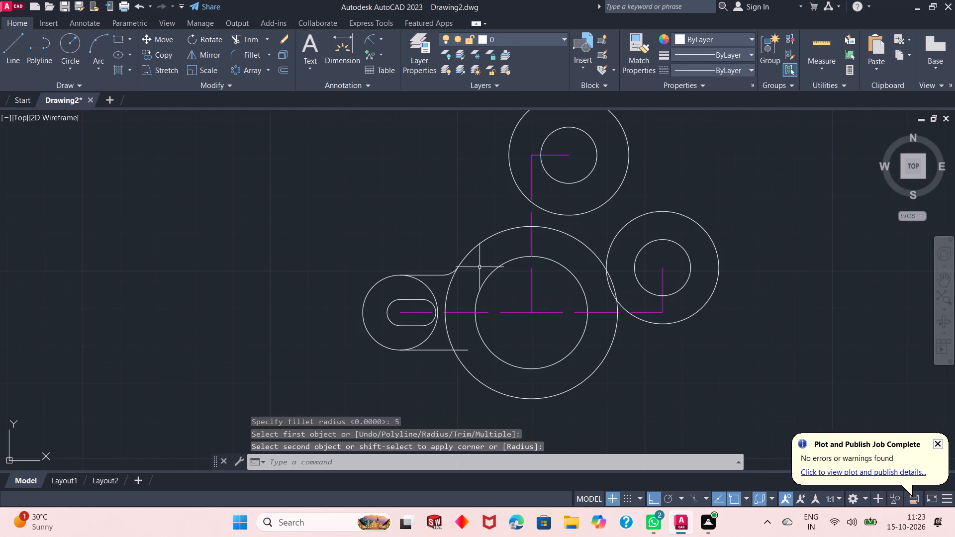
right_click(318, 188)
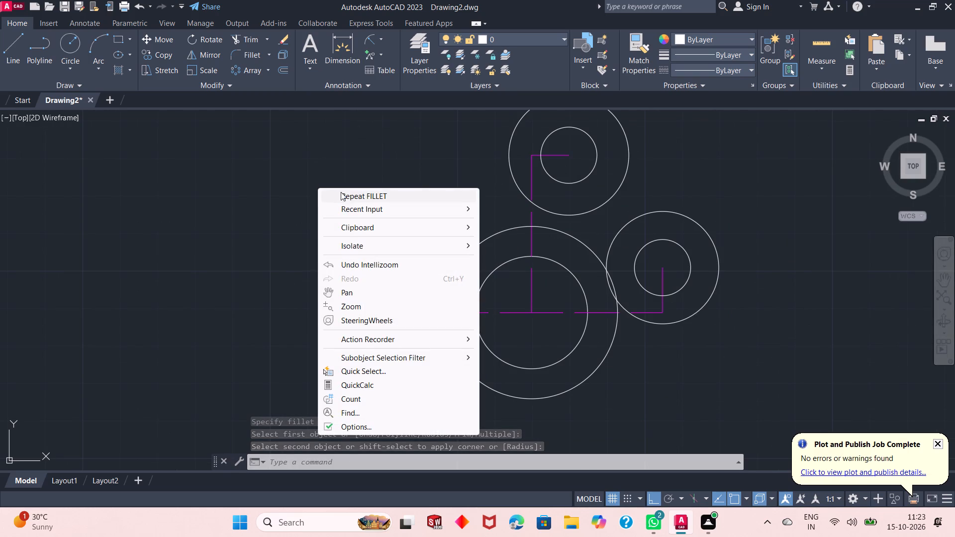
left_click(354, 198)
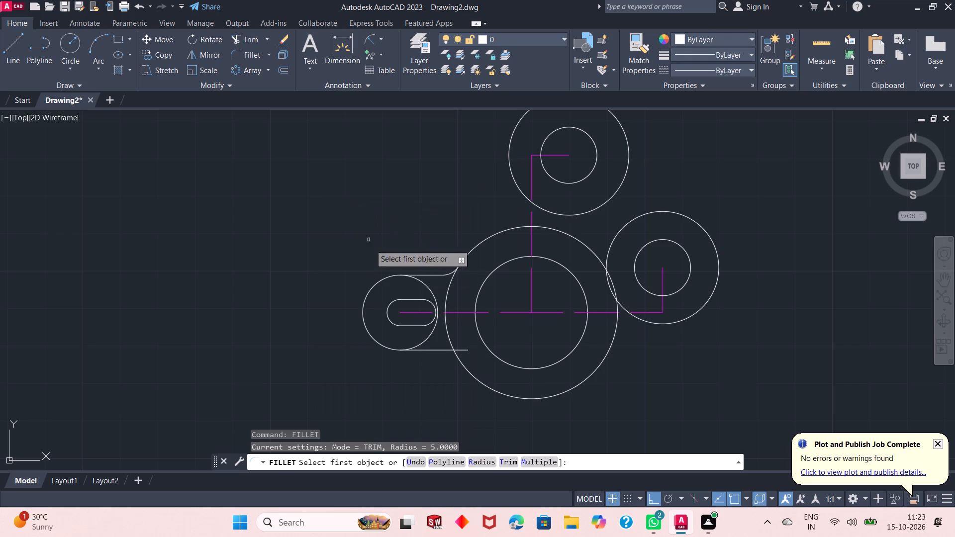
left_click(441, 350)
left_click(460, 360)
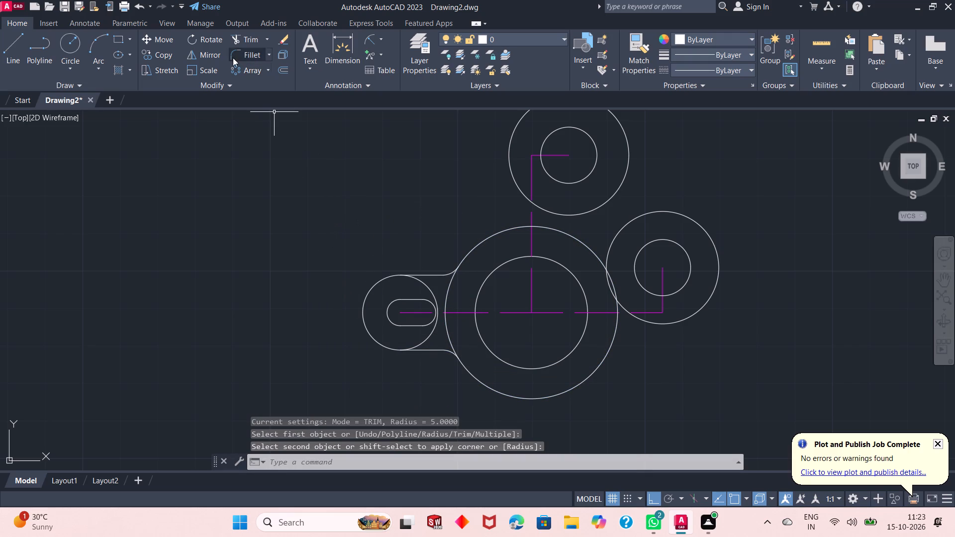
Trim away the inner half of the radius 10 circle between the two horizontal lines, leaving its rounded outer end.
left_click(233, 40)
left_click(405, 289)
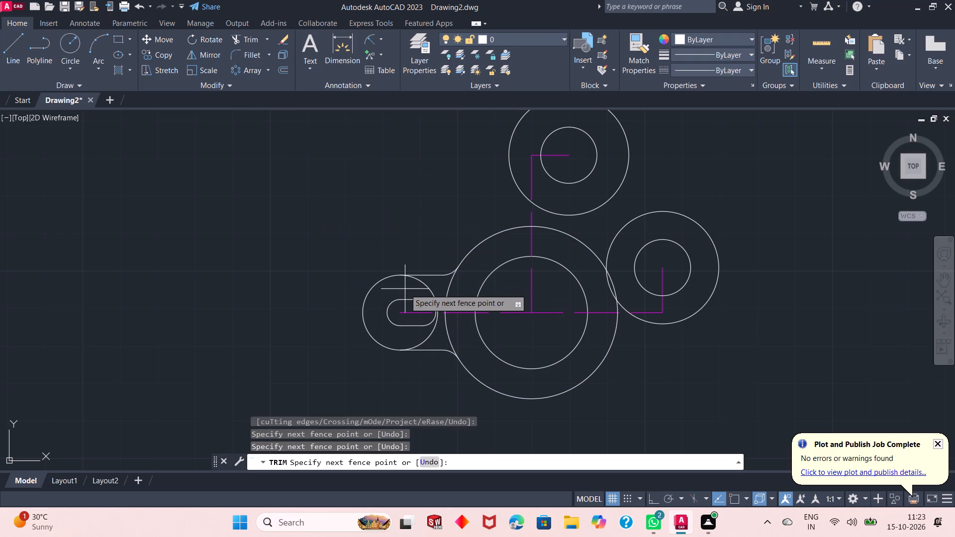
left_click(431, 288)
left_click(422, 339)
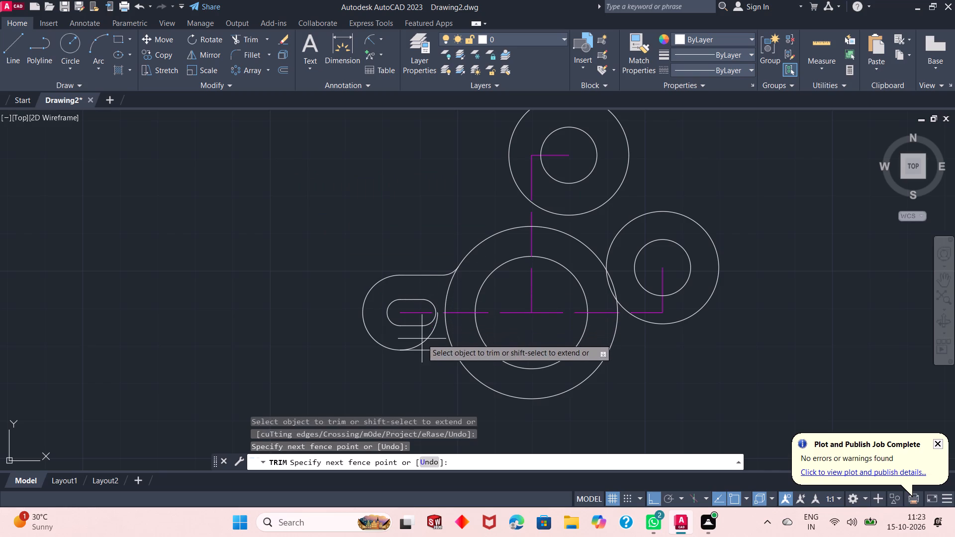
left_click(430, 345)
right_click(327, 242)
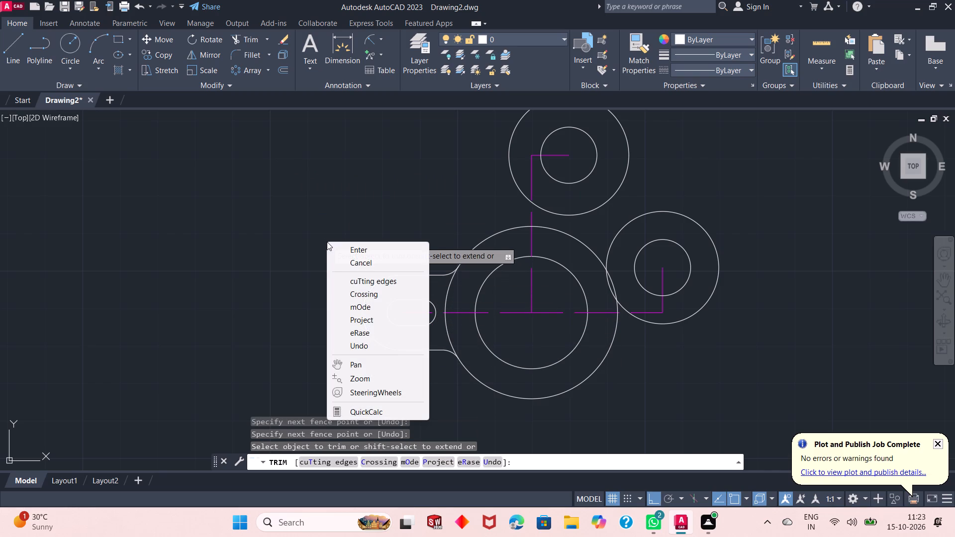
key("Escape")
Trim away the arc of the radius 23 circle between the two radius 5 fillets to open the slotted arm.
left_click(440, 297)
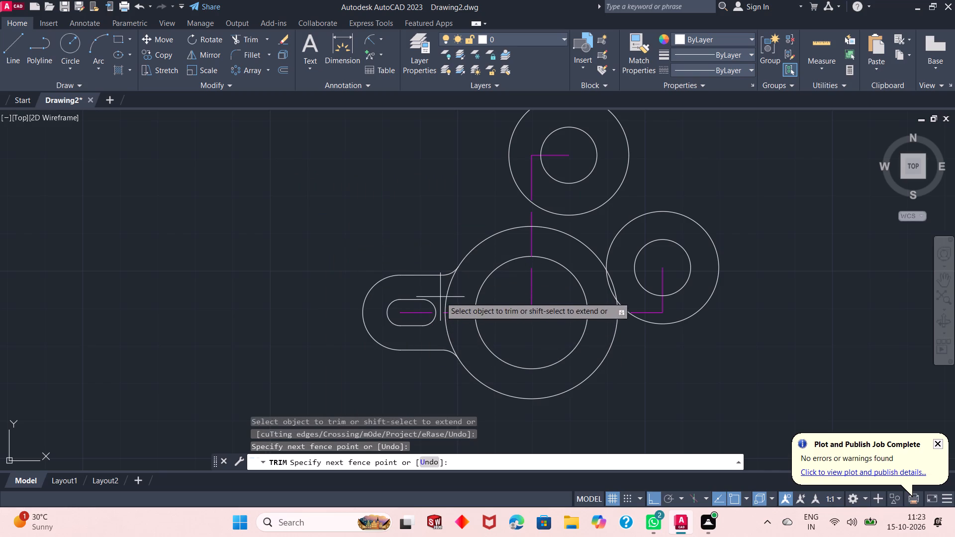
left_click(451, 299)
left_click(452, 326)
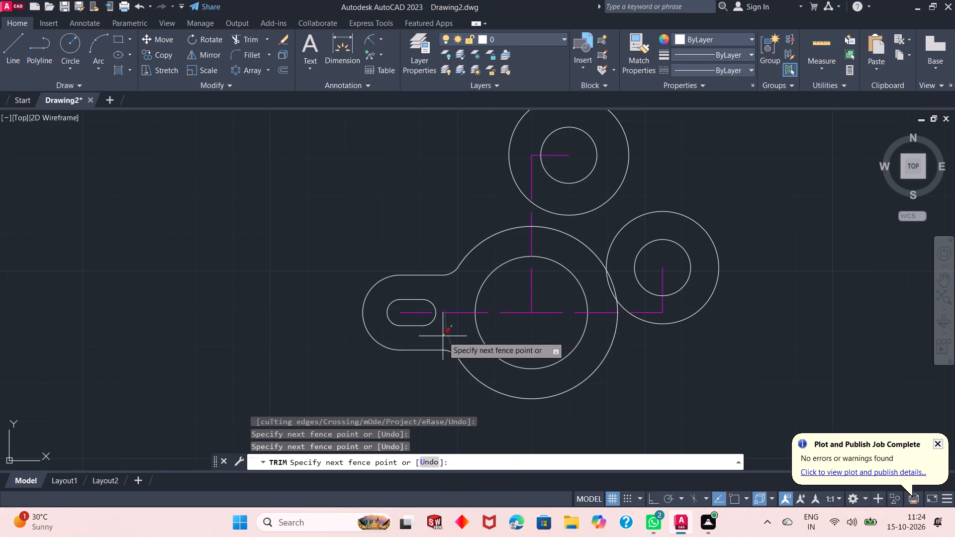
left_click(443, 336)
right_click(312, 247)
left_click(319, 251)
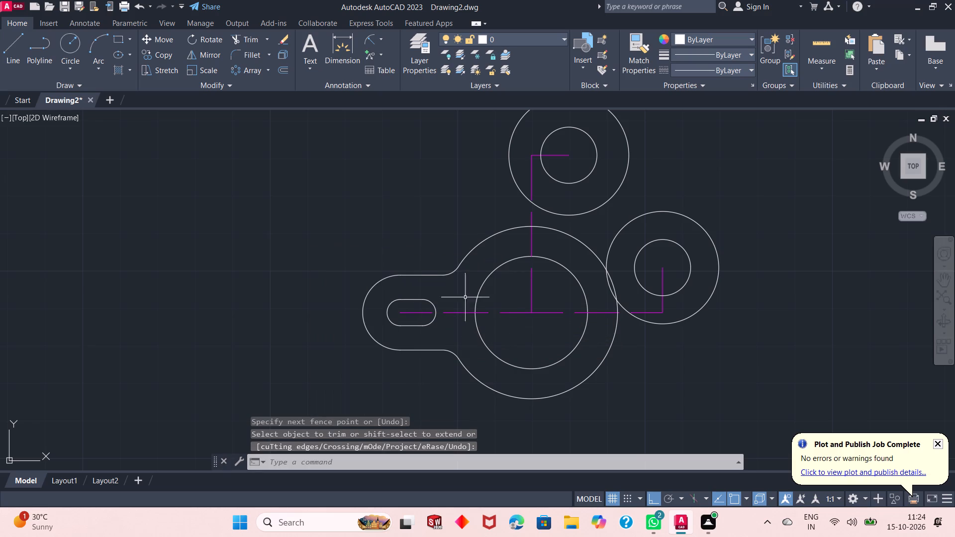
Fillet the upper arc of the radius 23 circle to the near side of the radius 16 circle with radius 15.
scroll(410, 304, "down", 1)
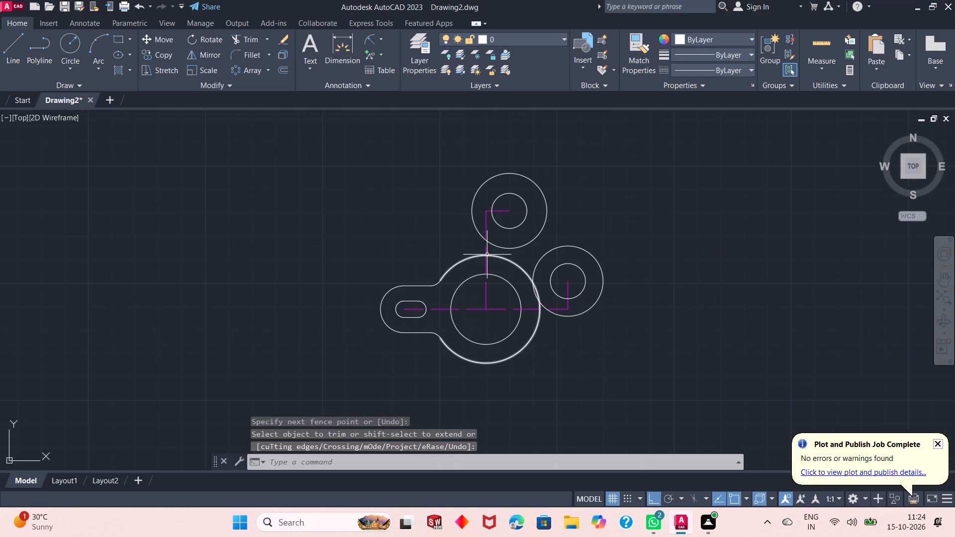
scroll(482, 265, "up", 1)
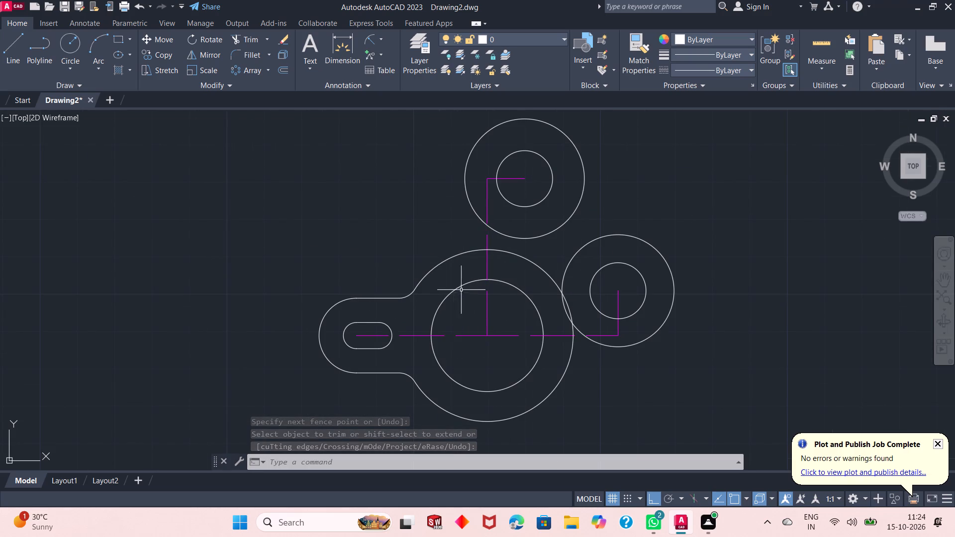
right_click(317, 220)
left_click(346, 235)
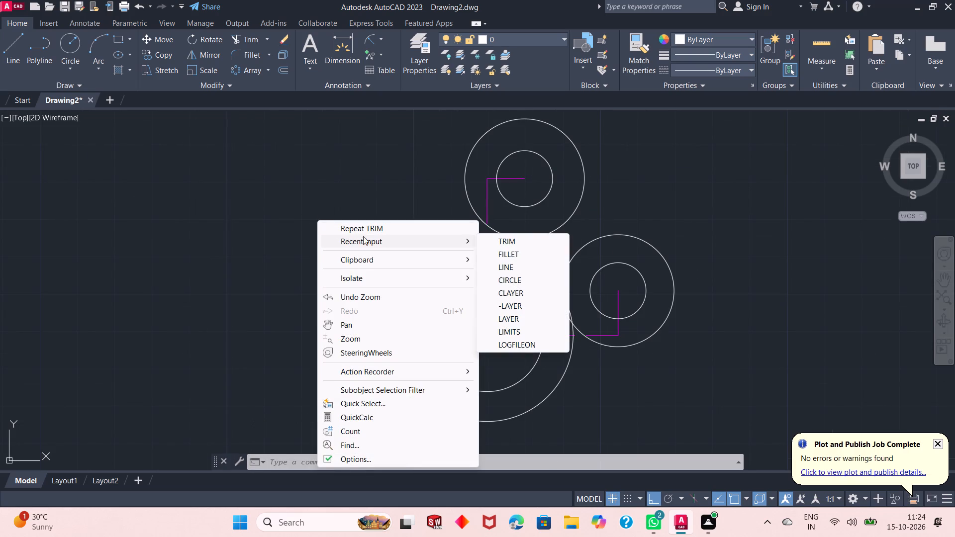
left_click(508, 256)
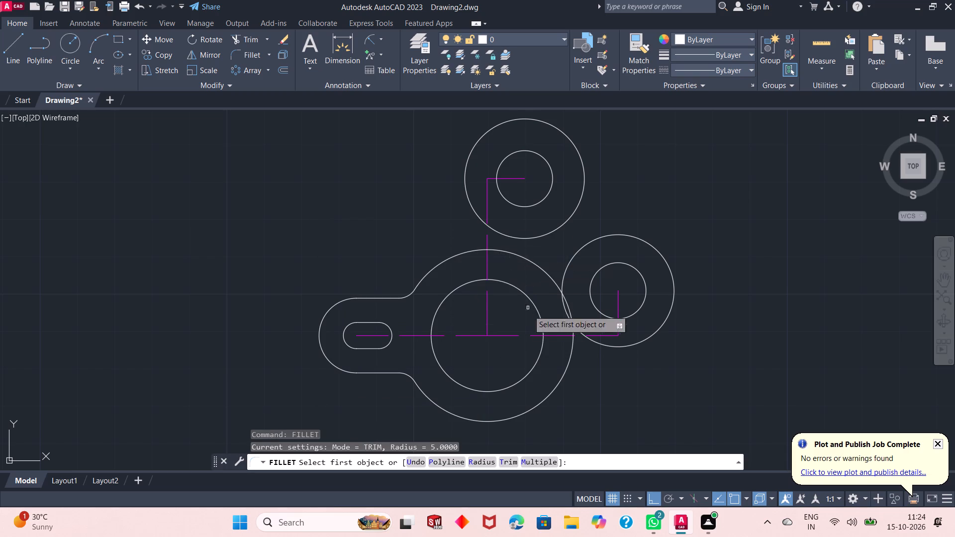
left_click(486, 460)
type("15")
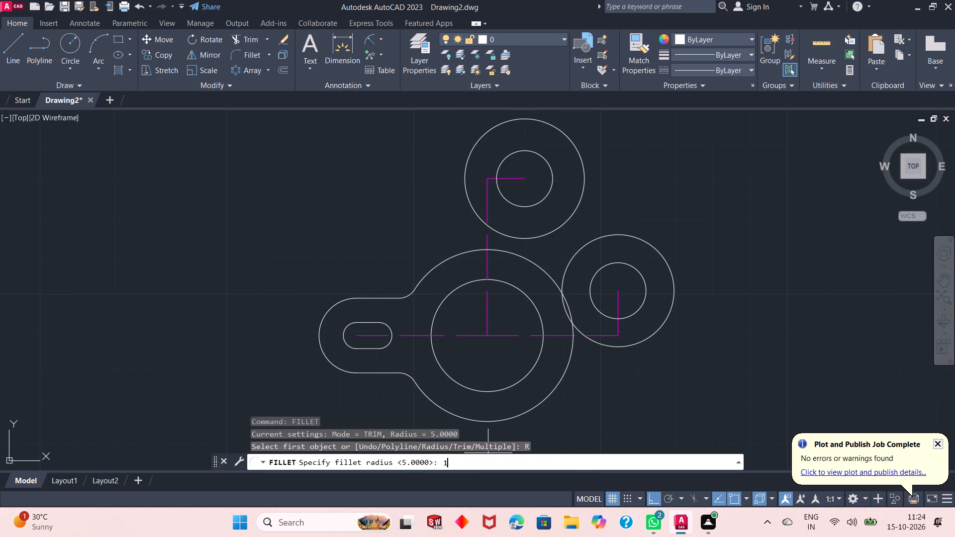
key("Return")
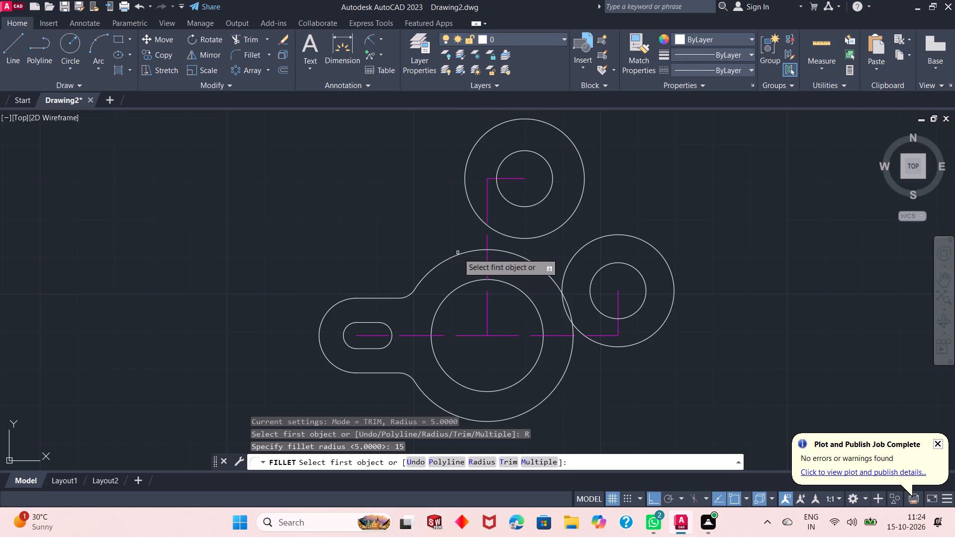
left_click(460, 254)
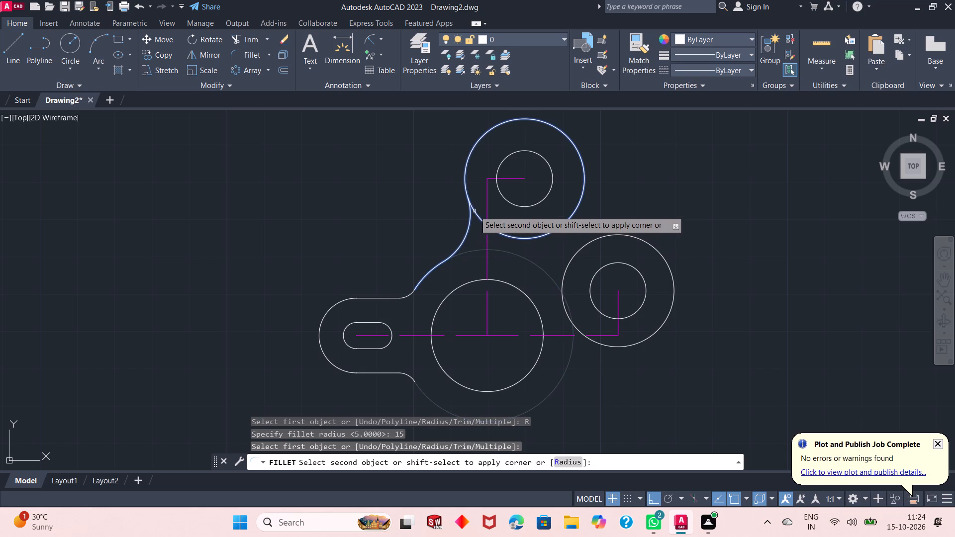
left_click(475, 211)
Redraw the radius 23 circle concentric with the radius 15 circle at the foot of the vertical centre line.
right_click(315, 182)
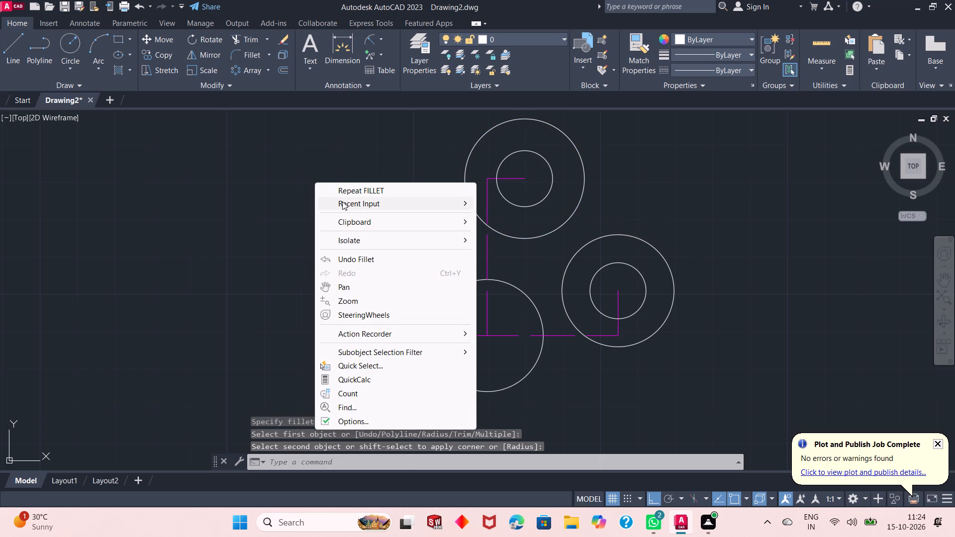
left_click(342, 201)
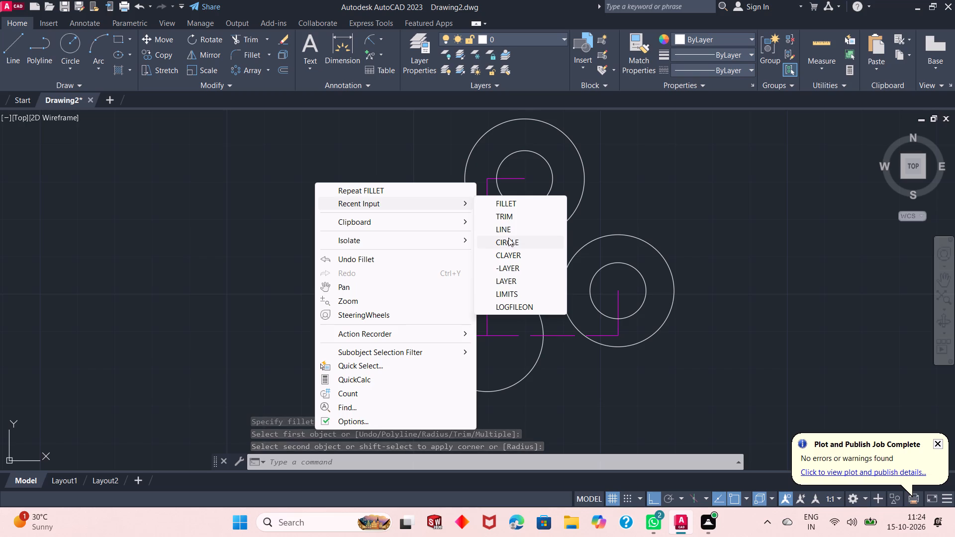
left_click(508, 238)
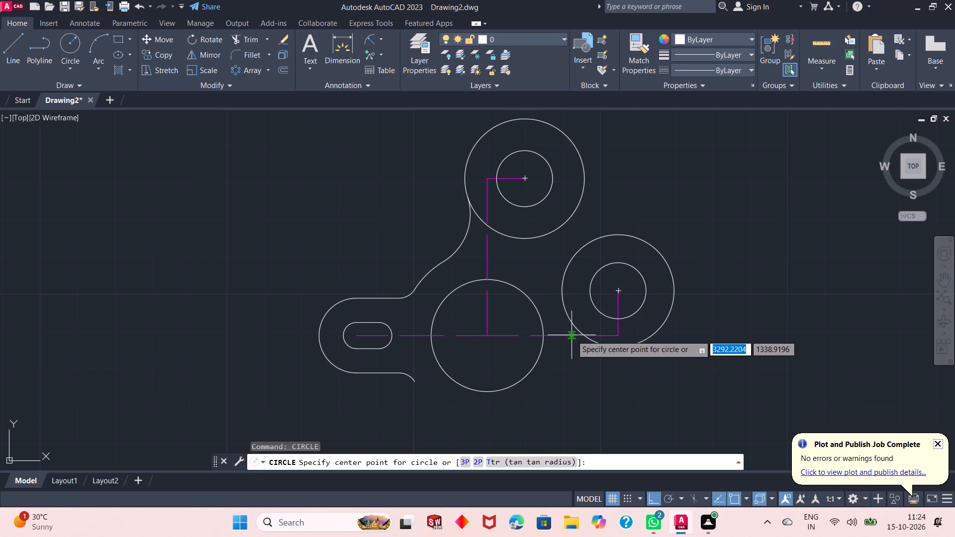
left_click(490, 337)
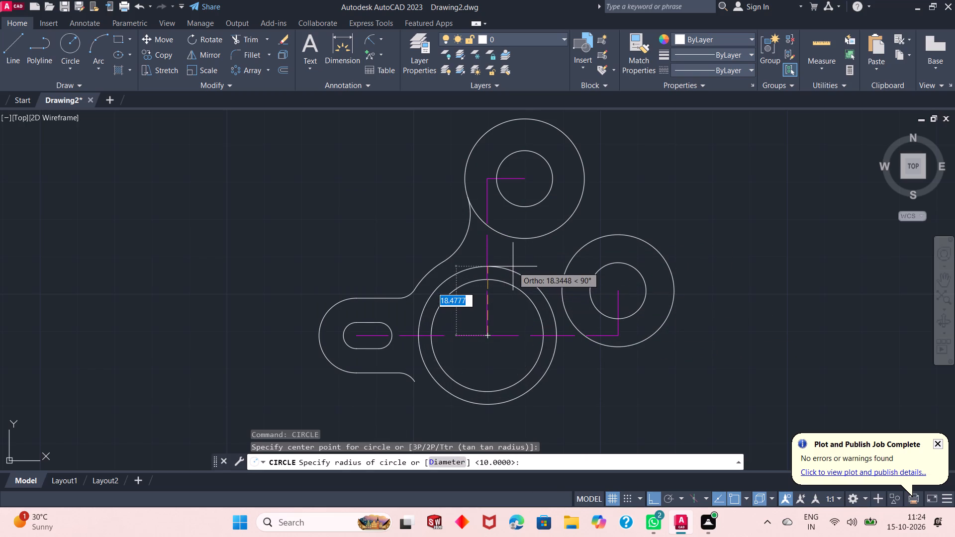
type("23")
key("Return")
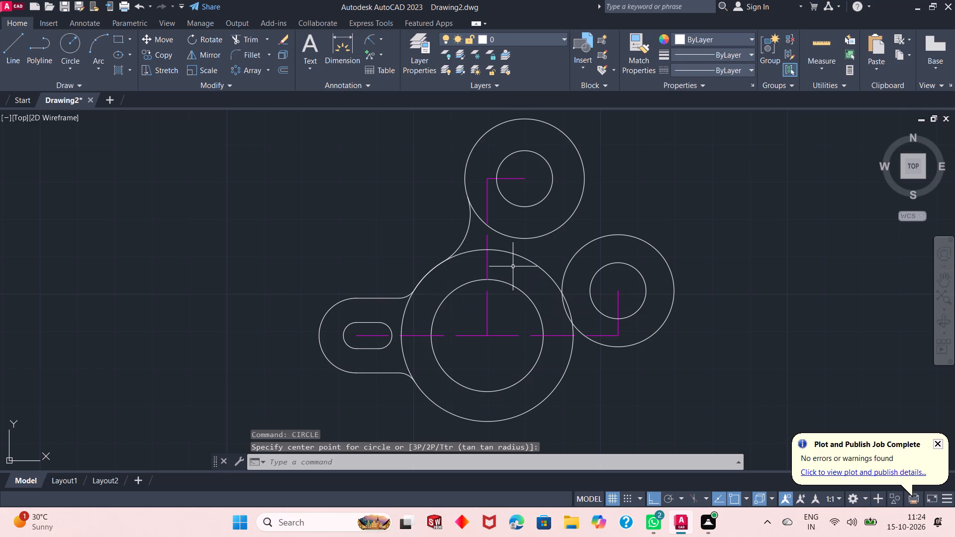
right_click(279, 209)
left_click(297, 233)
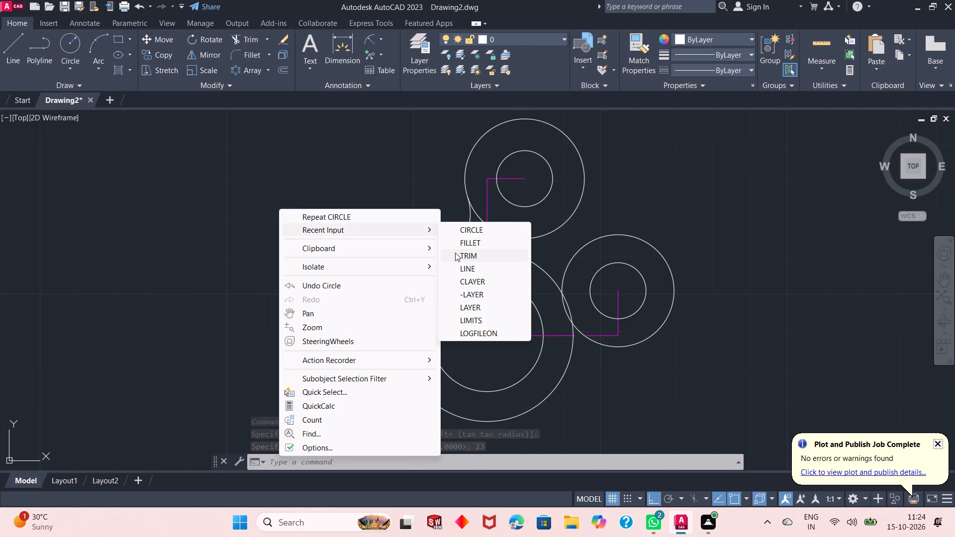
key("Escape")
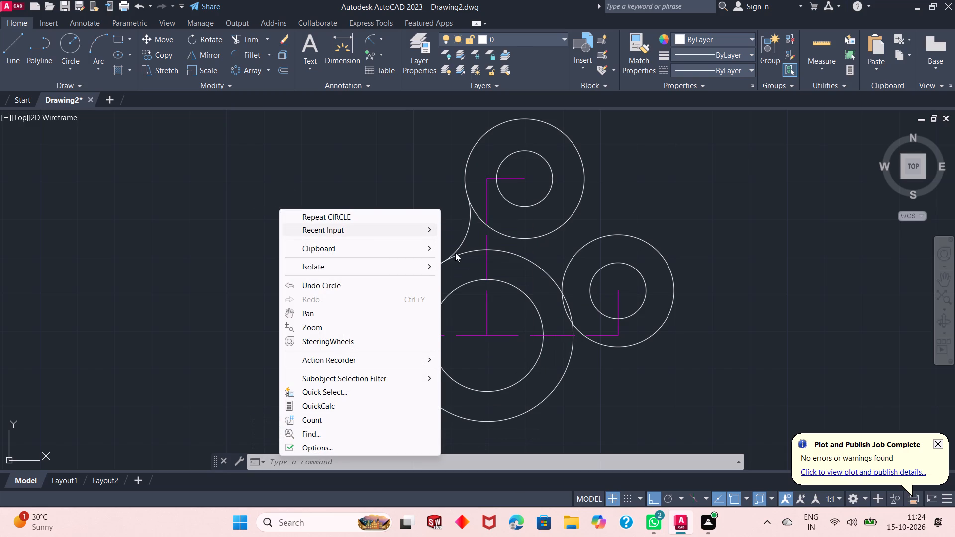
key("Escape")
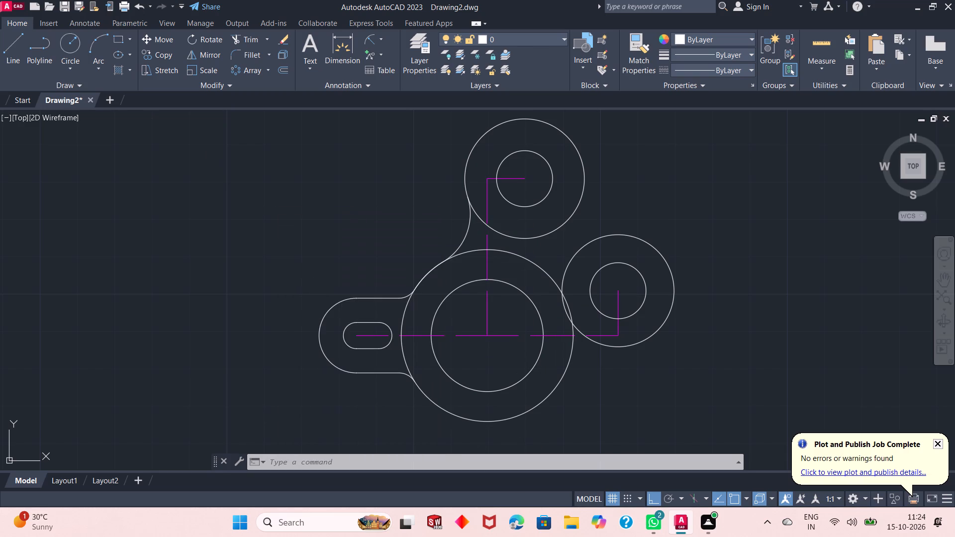
Fillet the lower arc of the radius 23 circle to the underside of the right-hand outer circle with radius 15.
right_click(211, 155)
left_click(241, 178)
left_click(392, 190)
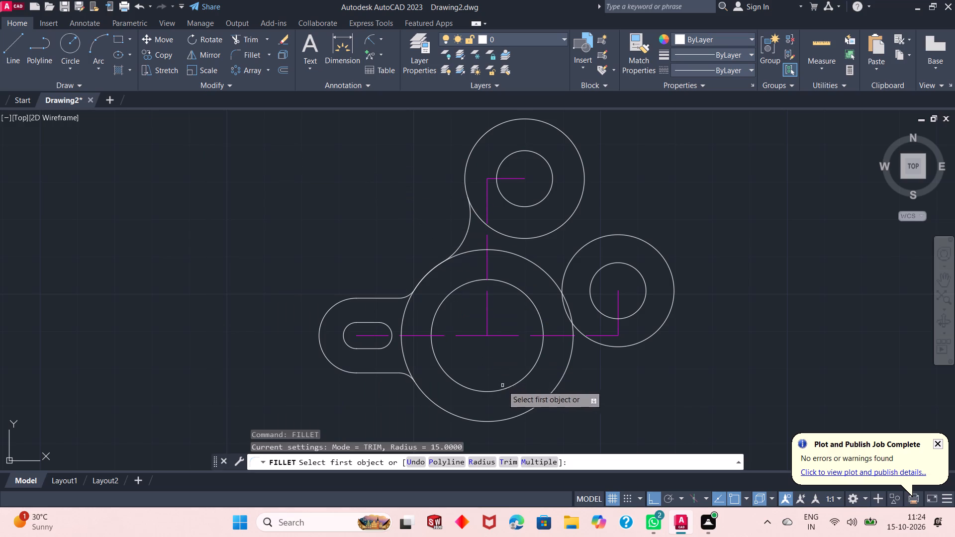
left_click(561, 379)
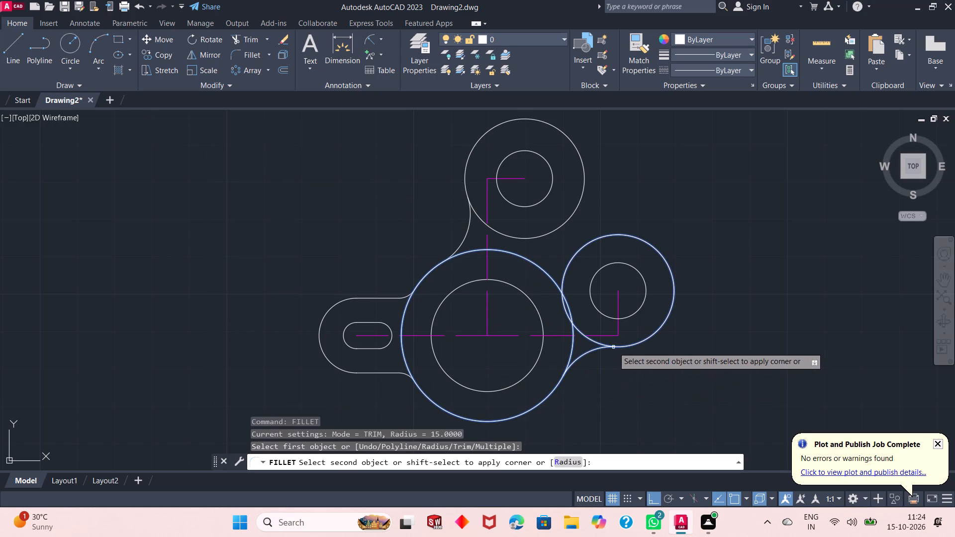
left_click(613, 347)
Trim away the radius 23 circle's arcs across the mouth of the slotted arm and between the two radius 15 fillets.
right_click(287, 175)
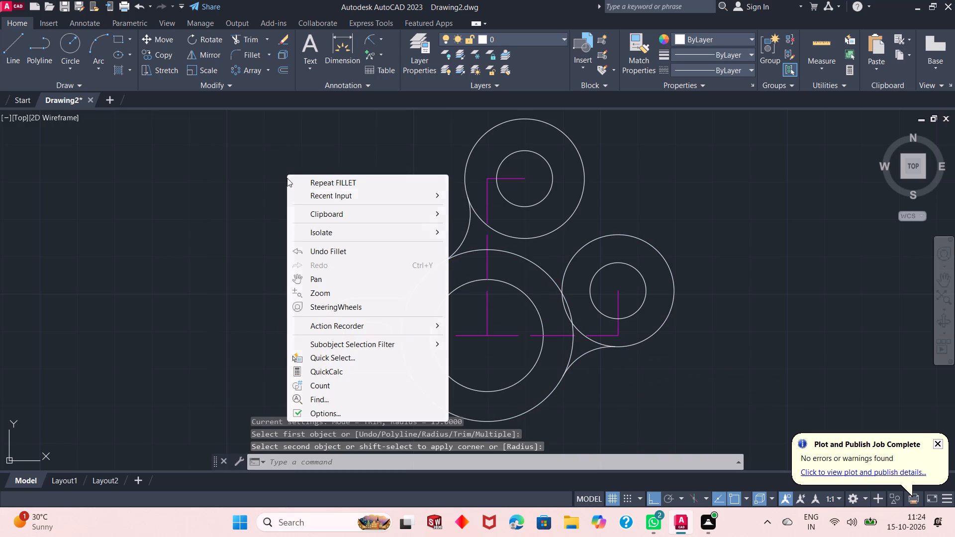
left_click(304, 191)
left_click(483, 219)
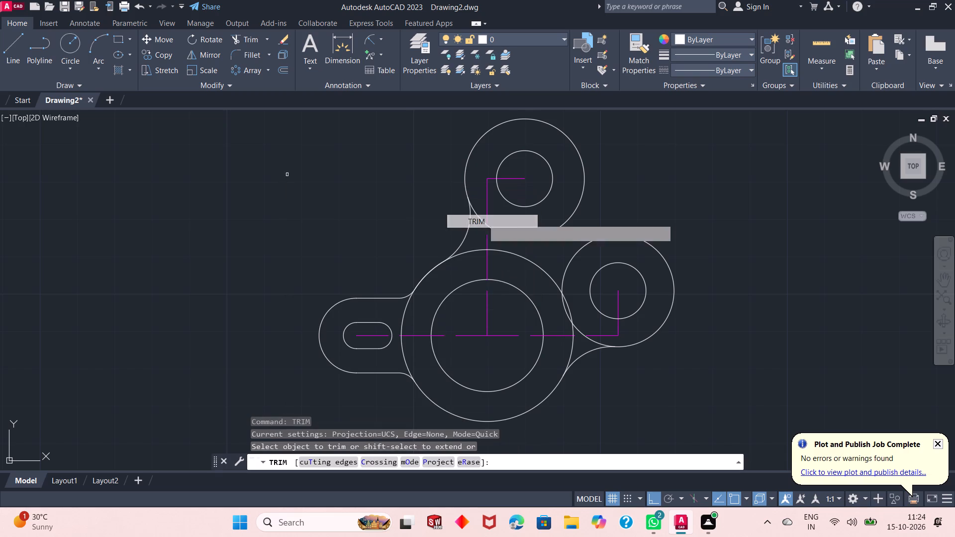
left_click(474, 251)
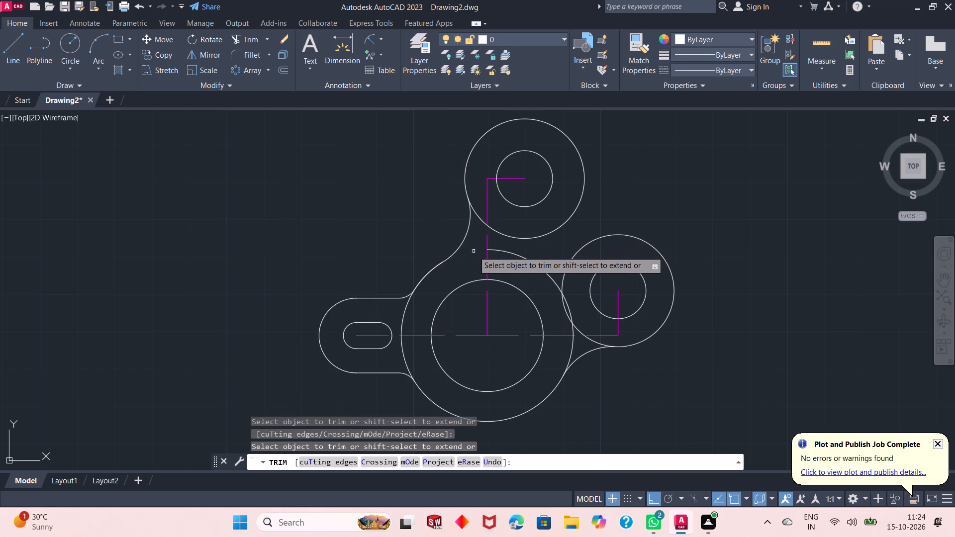
left_click(405, 314)
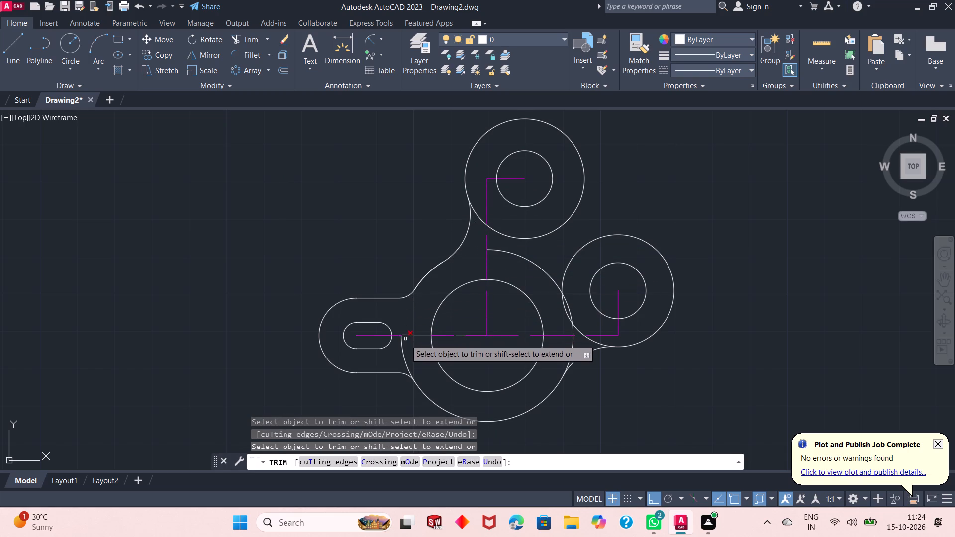
left_click(402, 348)
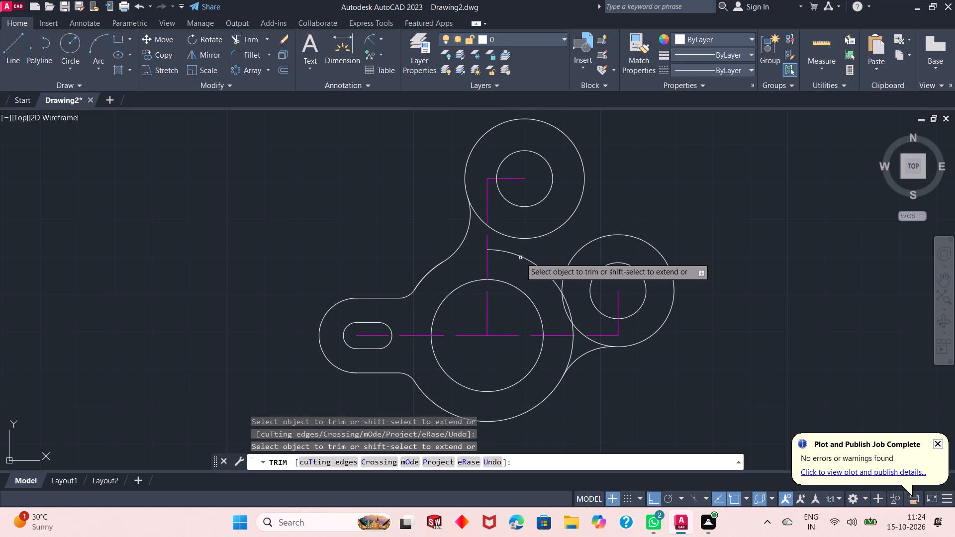
left_click(523, 257)
left_click(569, 308)
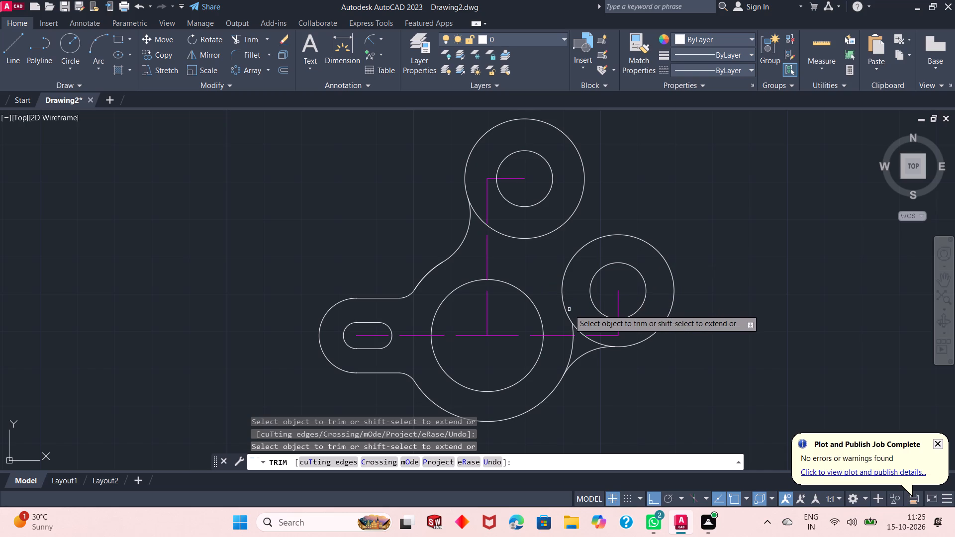
left_click(573, 329)
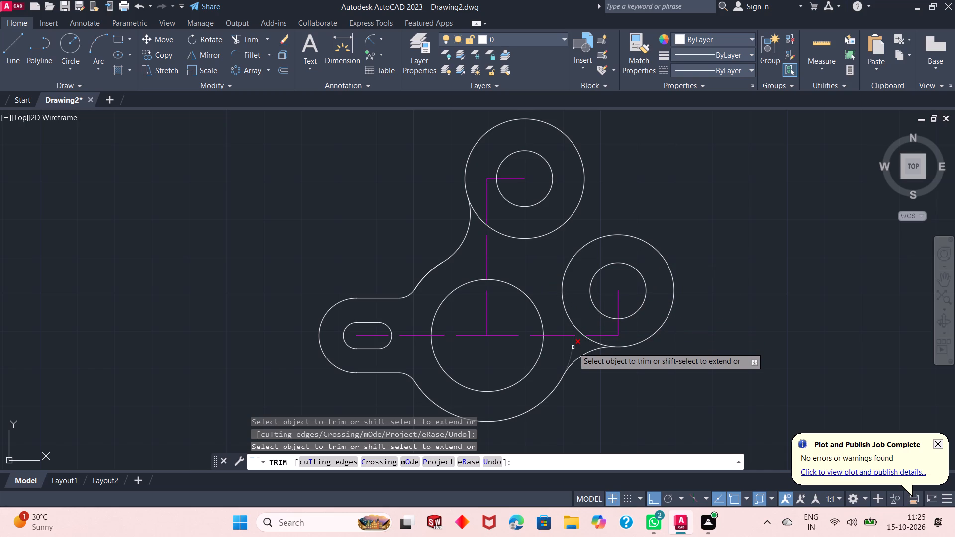
left_click(573, 347)
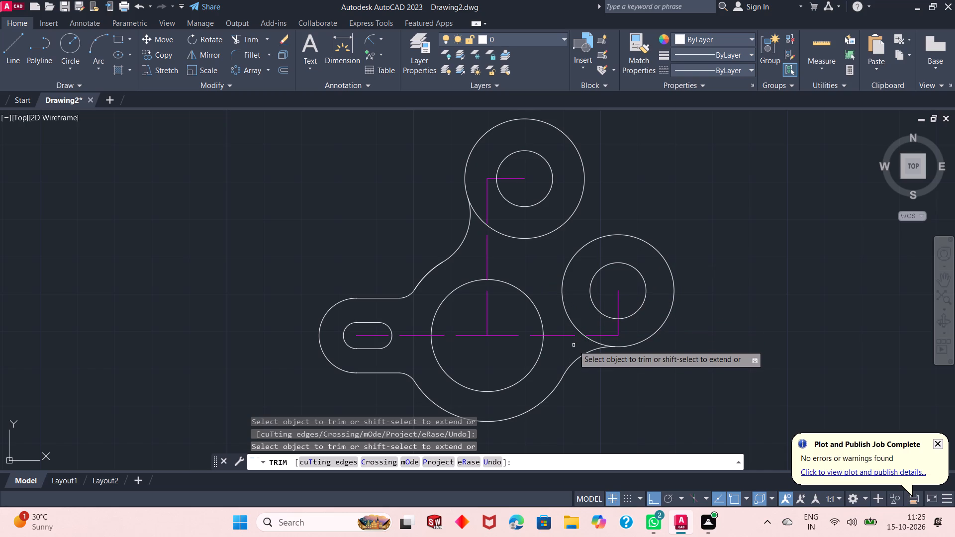
right_click(251, 211)
left_click(274, 219)
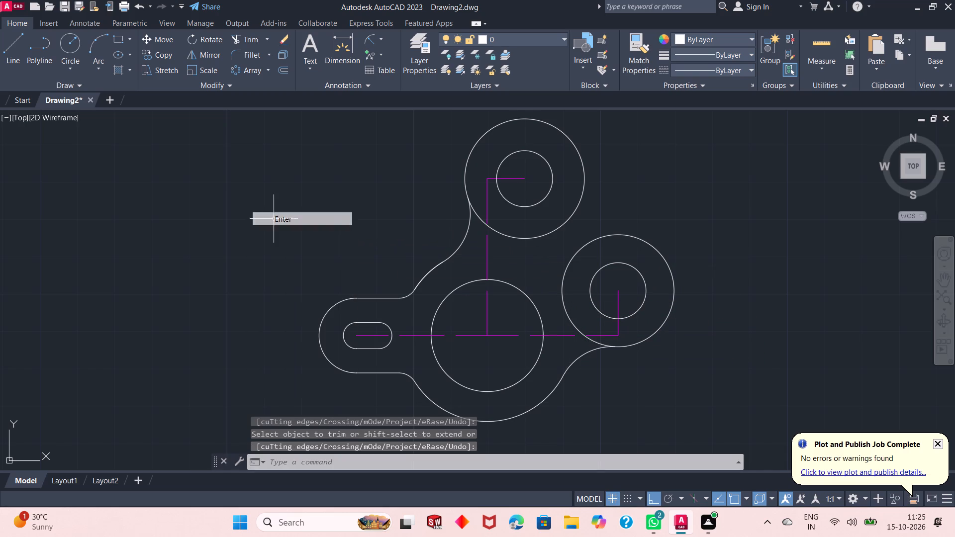
Trim away the duplicate radius 23 arc overlapping the outline between the upper radius 5 fillet and the radius 15 fillet.
scroll(397, 282, "down", 1)
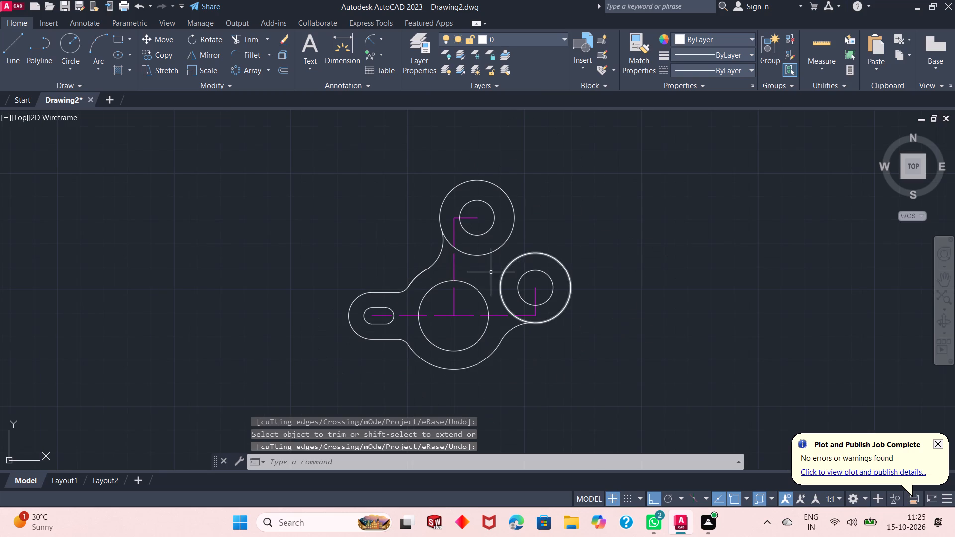
scroll(470, 287, "up", 1)
right_click(274, 212)
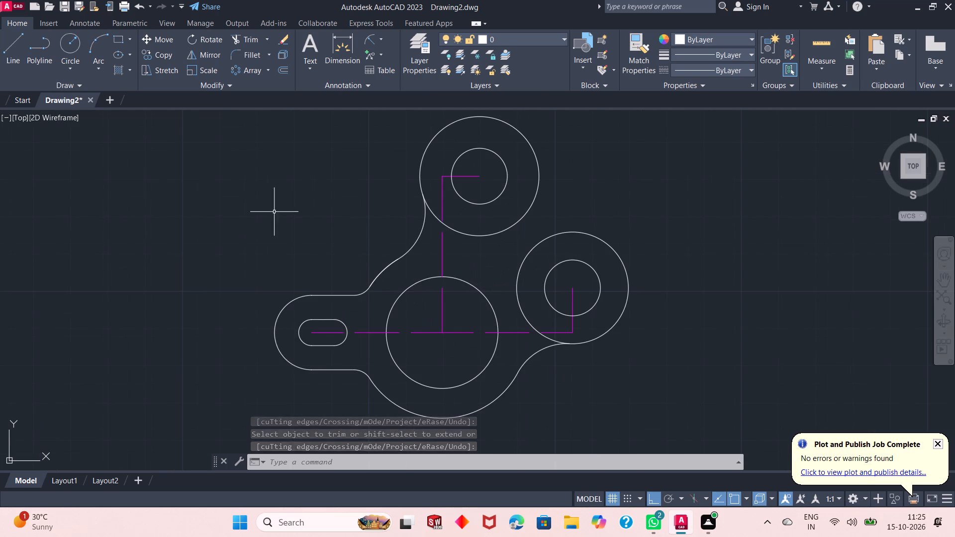
left_click(303, 218)
left_click(384, 271)
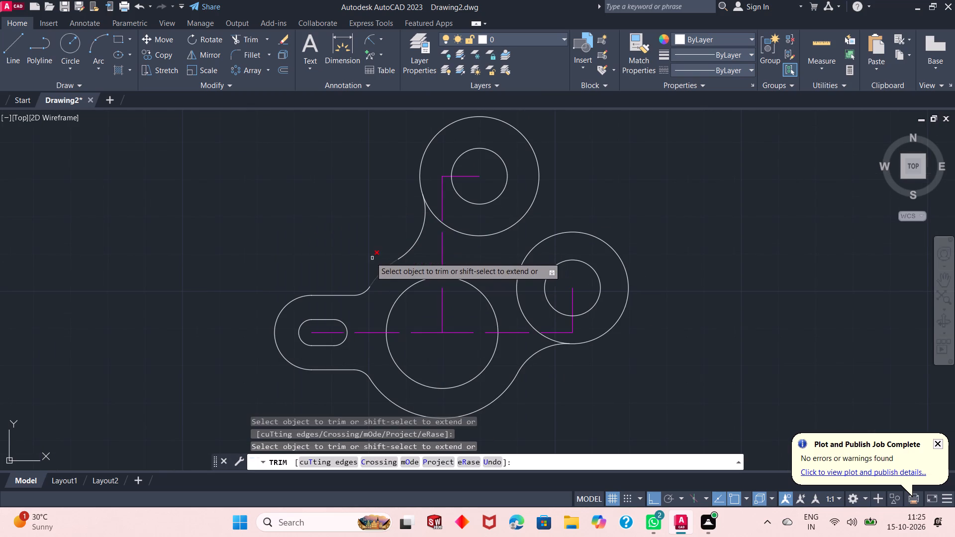
right_click(292, 221)
left_click(313, 228)
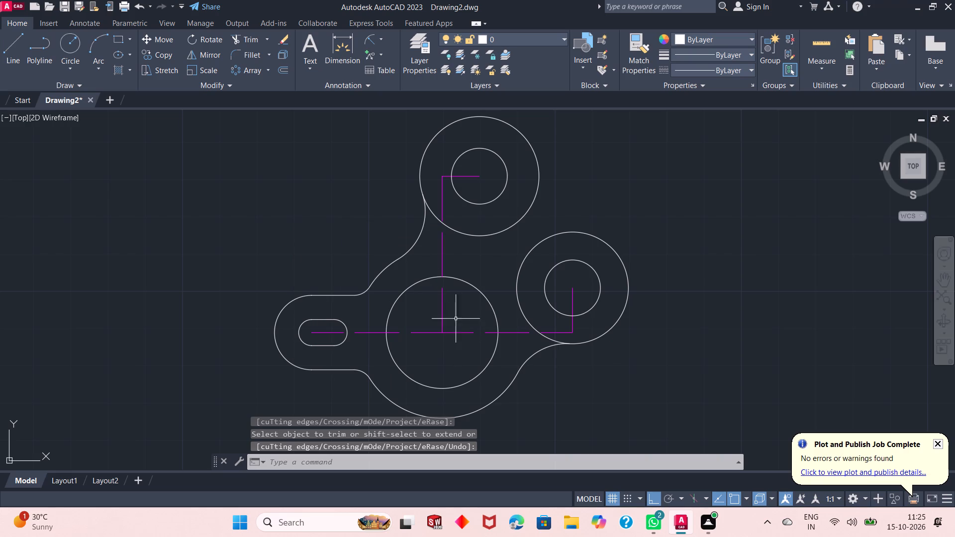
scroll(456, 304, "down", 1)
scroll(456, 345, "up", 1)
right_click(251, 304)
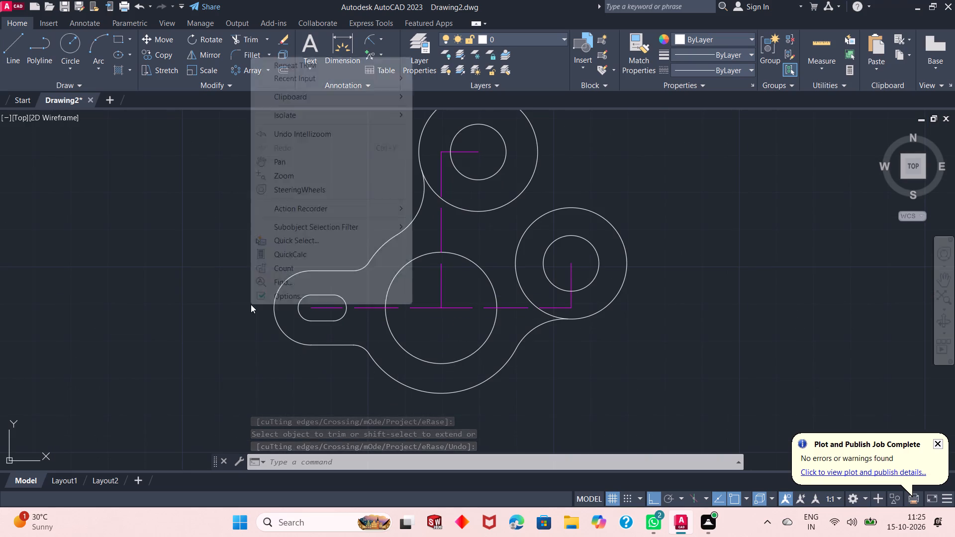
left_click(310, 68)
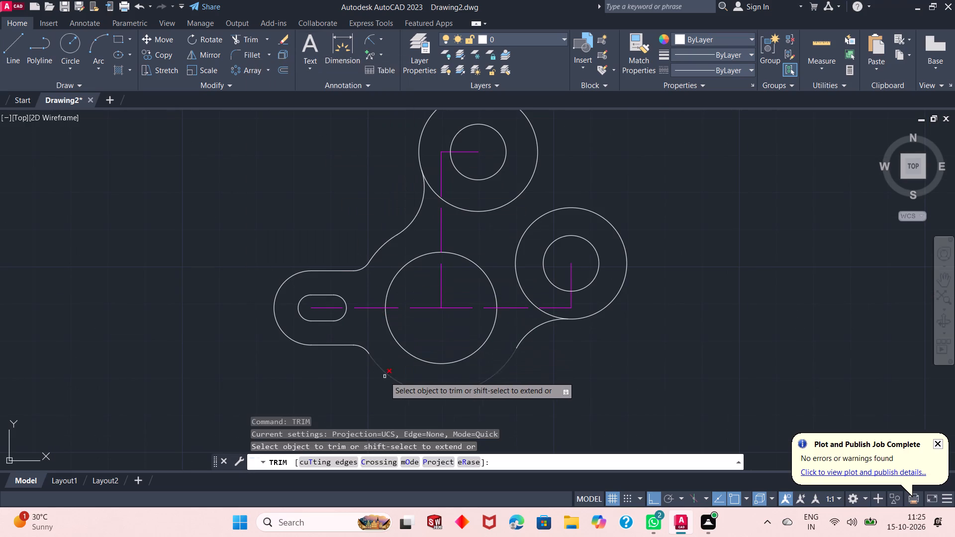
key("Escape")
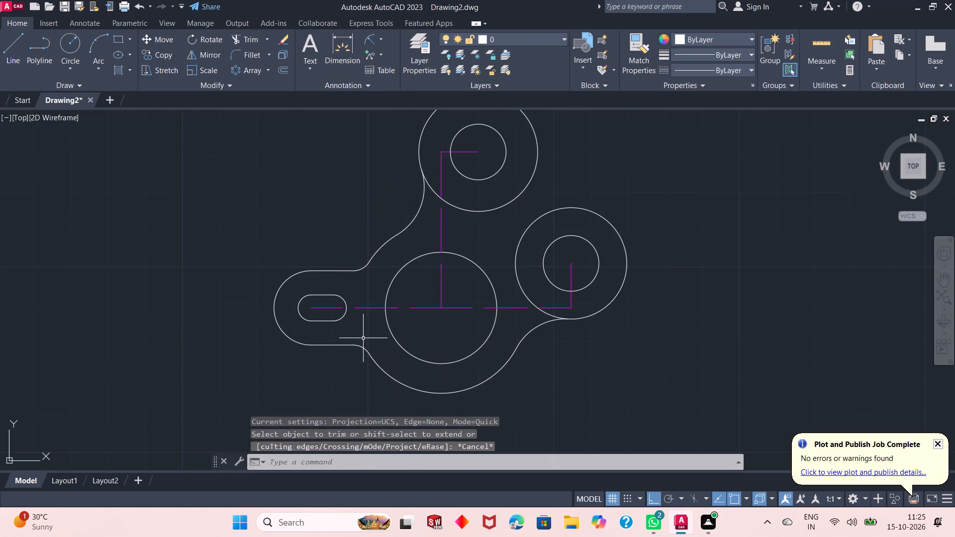
Fillet the right side of the radius 16 circle to the top of the right-hand outer circle with radius 15.
scroll(430, 360, "down", 1)
scroll(485, 254, "up", 1)
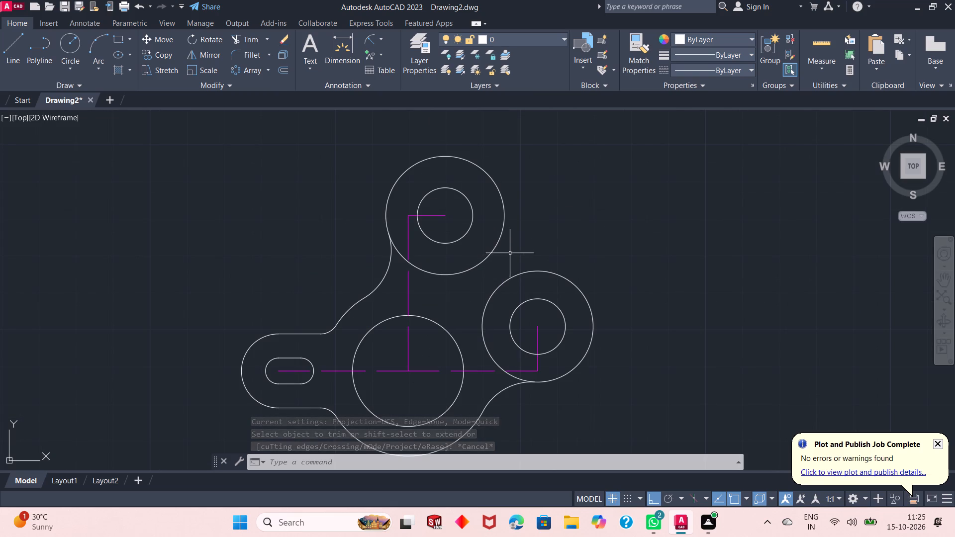
right_click(519, 176)
left_click(531, 194)
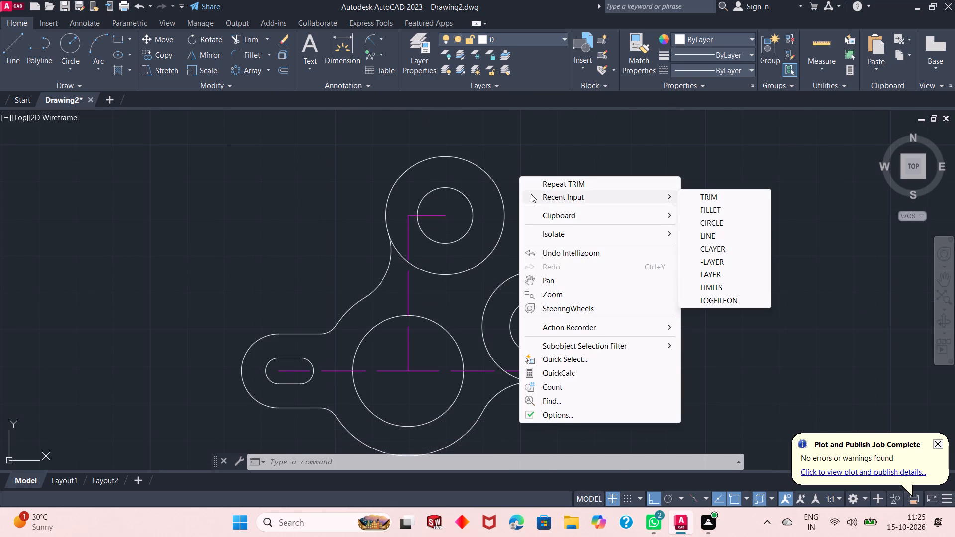
left_click(719, 208)
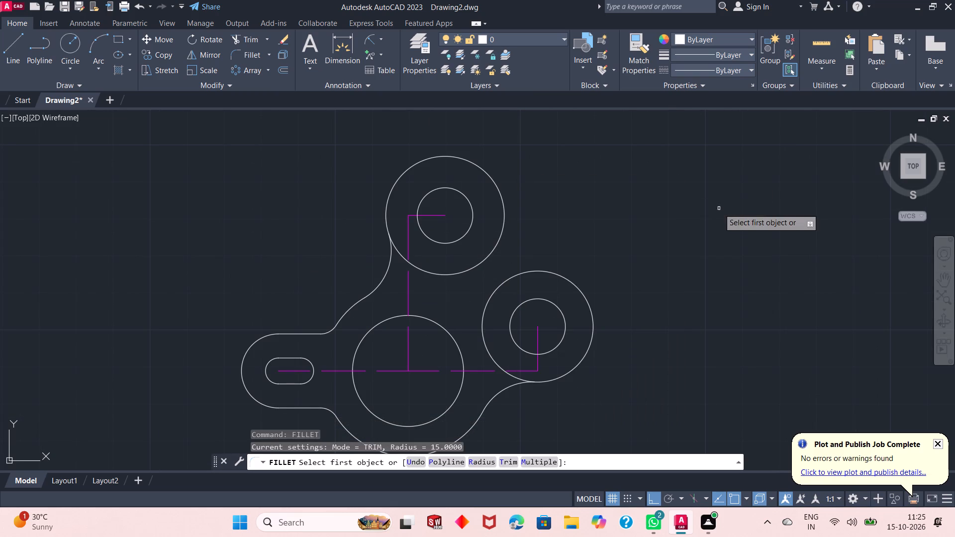
left_click(504, 215)
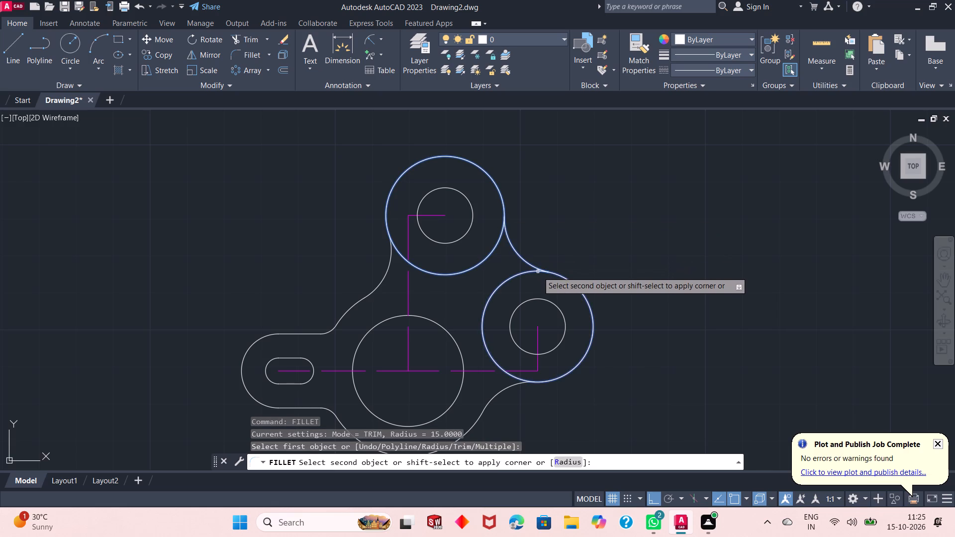
left_click(538, 271)
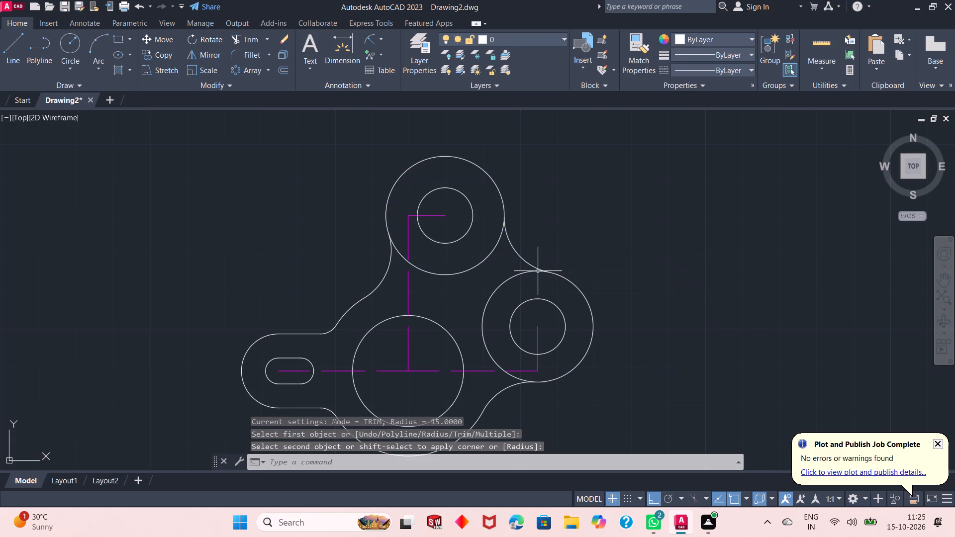
Trim away the inner arc of the right-hand outer circle down to the centre line and the radius 16 circle's lower arc between its fillets.
right_click(584, 195)
left_click(594, 214)
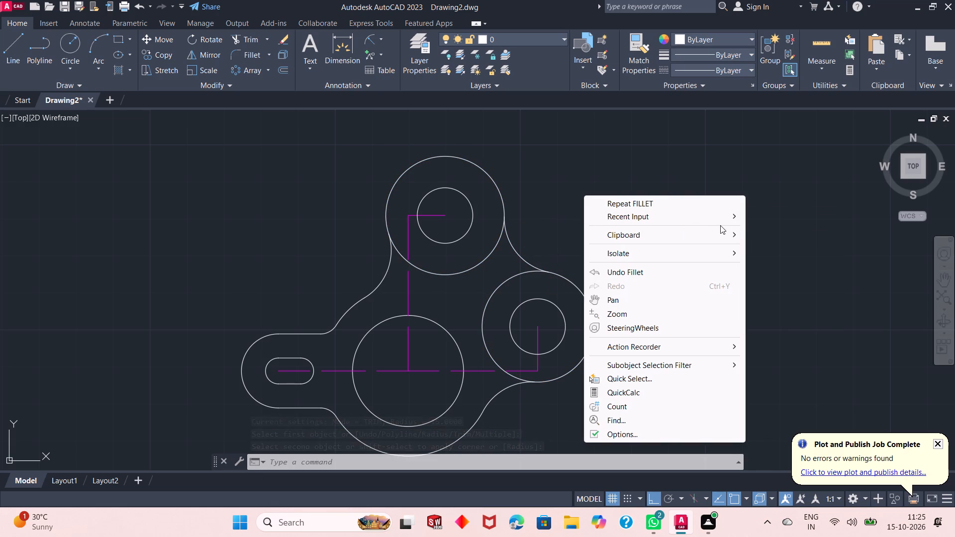
left_click(733, 214)
left_click(755, 228)
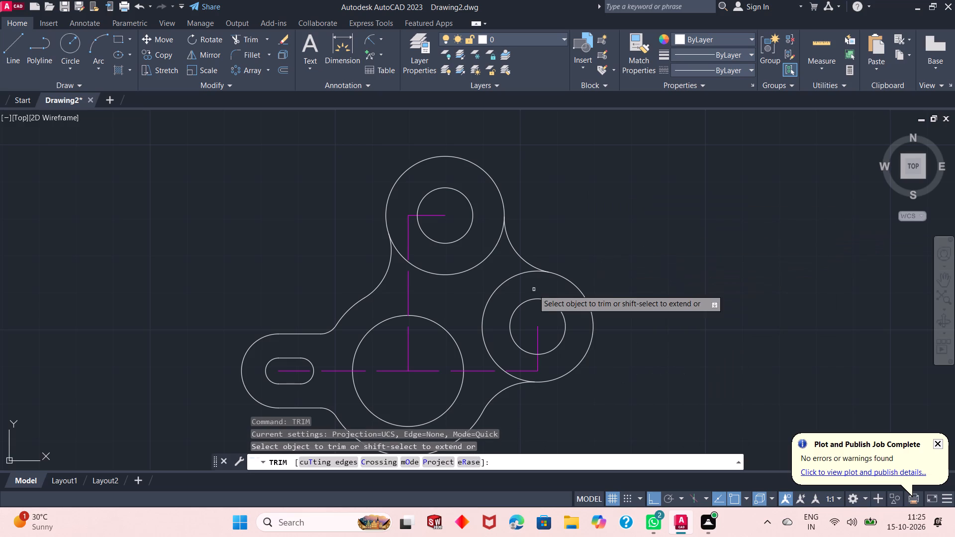
left_click(500, 290)
left_click(480, 282)
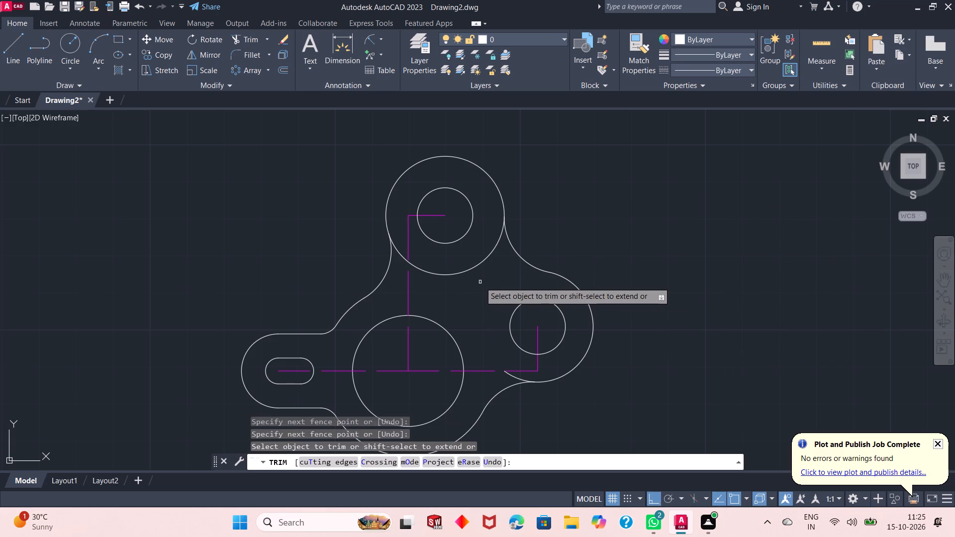
left_click(480, 282)
left_click(477, 253)
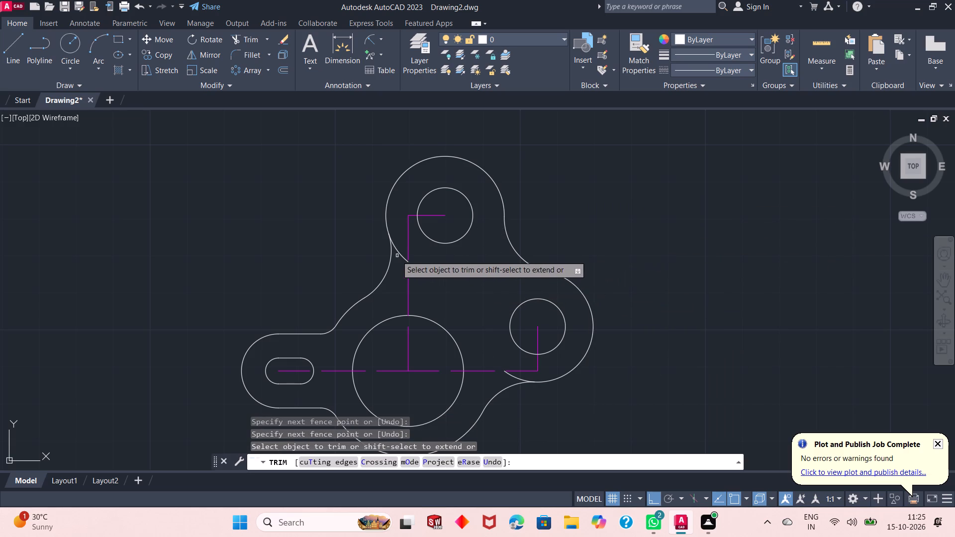
left_click(399, 250)
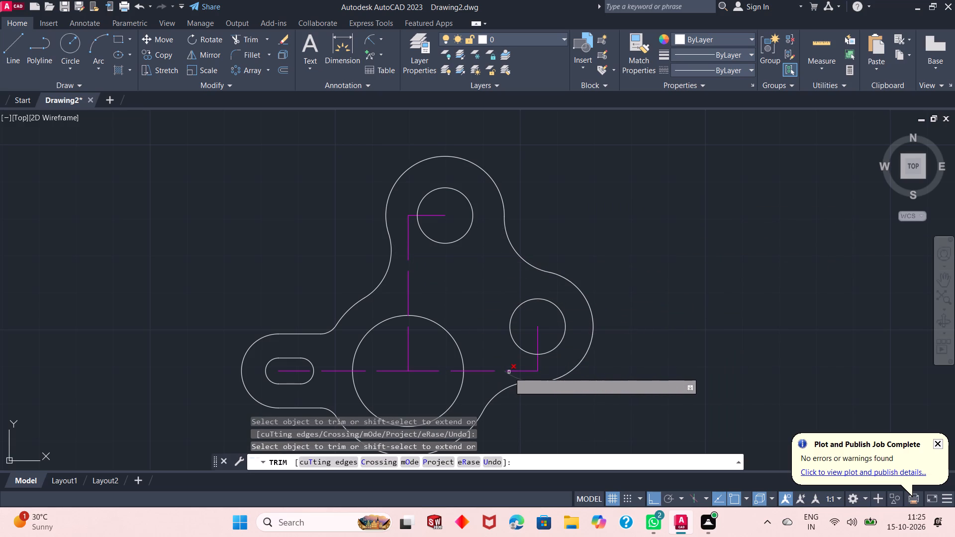
Trim away the leftover arc of the right-hand outer circle between the horizontal centre line and the lower radius 15 fillet.
left_click(511, 378)
left_click(516, 378)
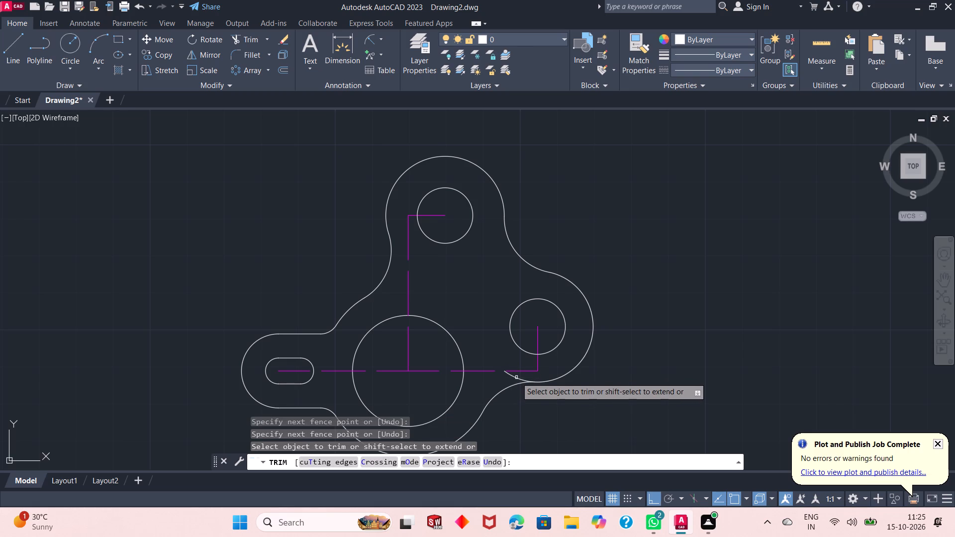
left_click(516, 377)
left_click(516, 377)
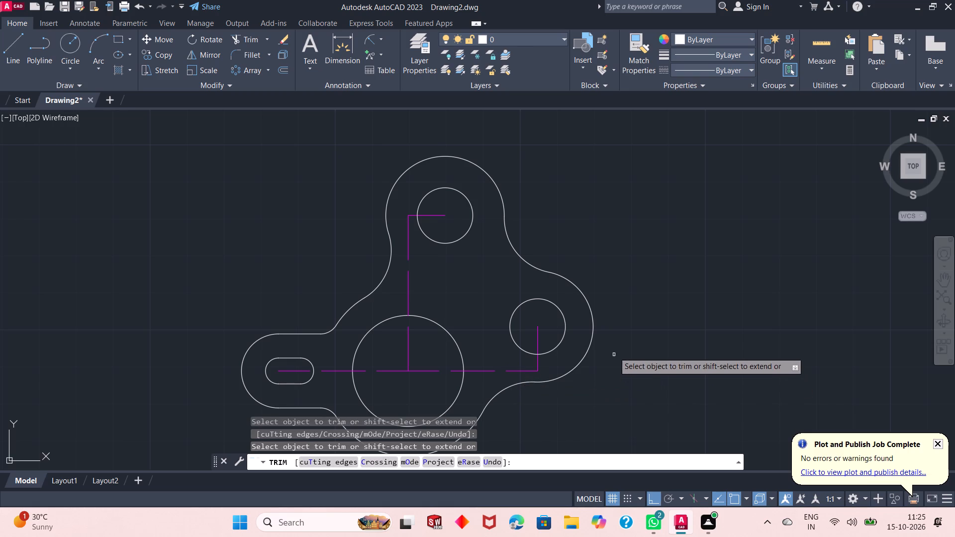
scroll(622, 289, "down", 1)
scroll(489, 317, "up", 1)
right_click(534, 265)
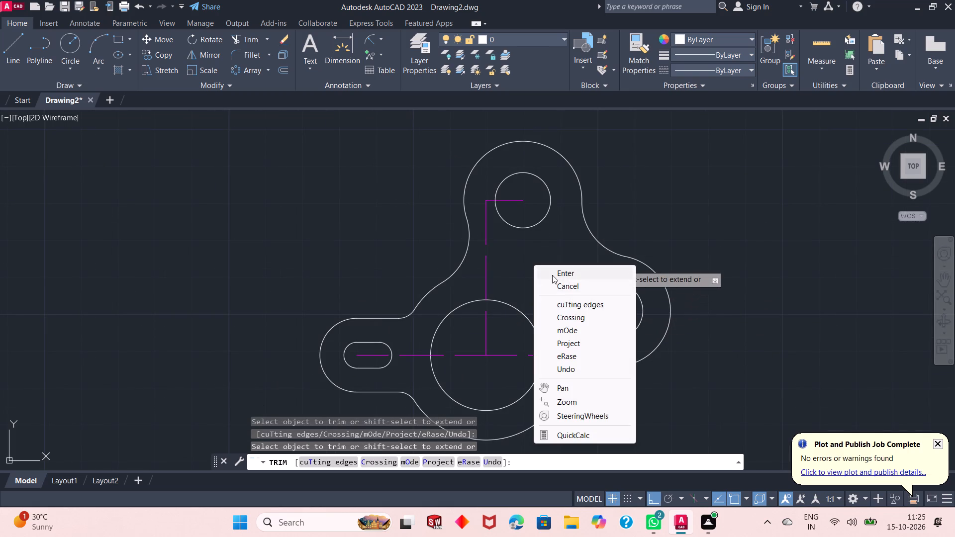
left_click(552, 275)
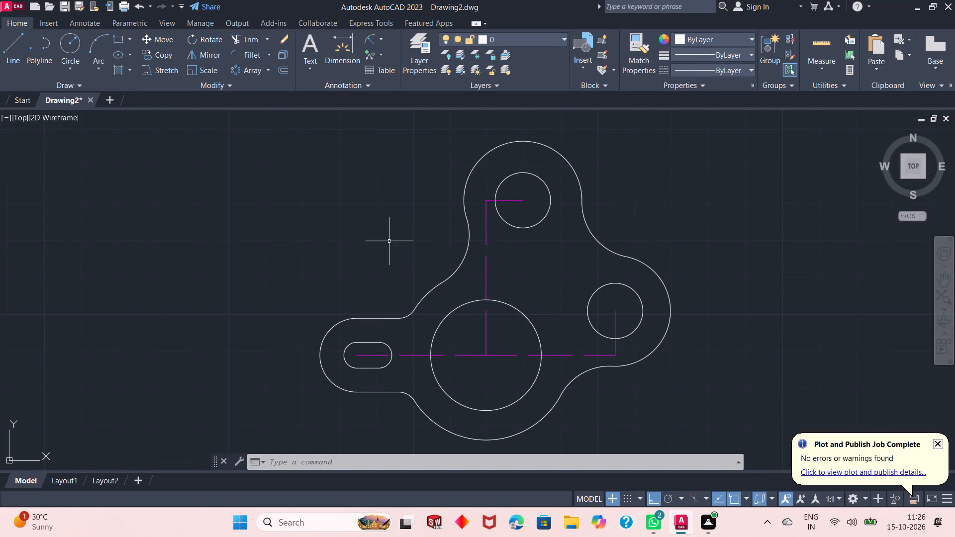
Erase the long vertical centre line above the large circle and the short horizontal centre line at the top hole.
left_click(484, 247)
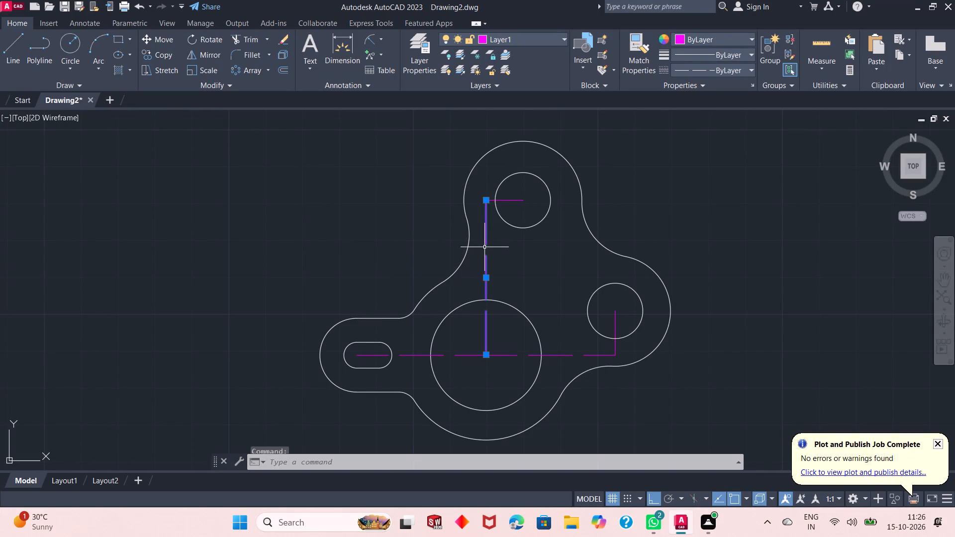
left_click(510, 201)
right_click(292, 183)
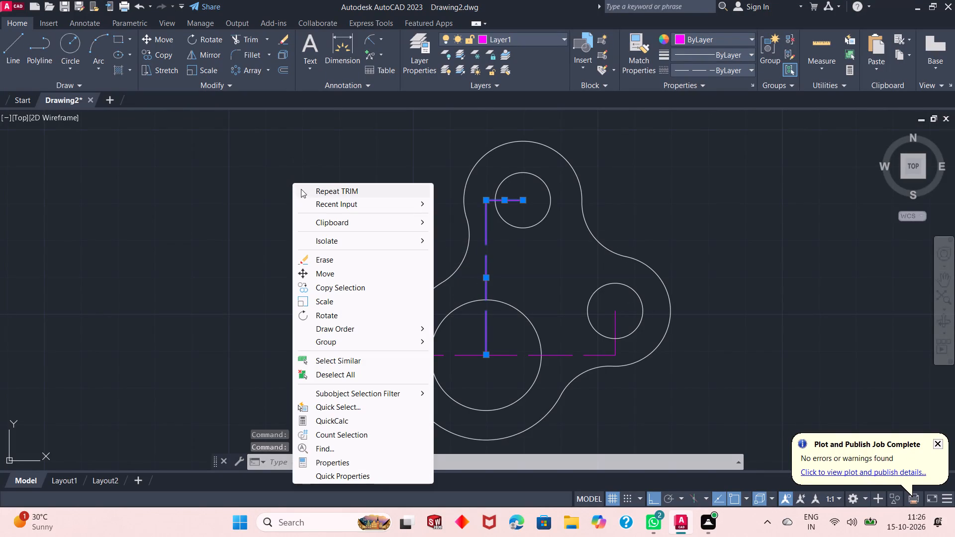
left_click(323, 260)
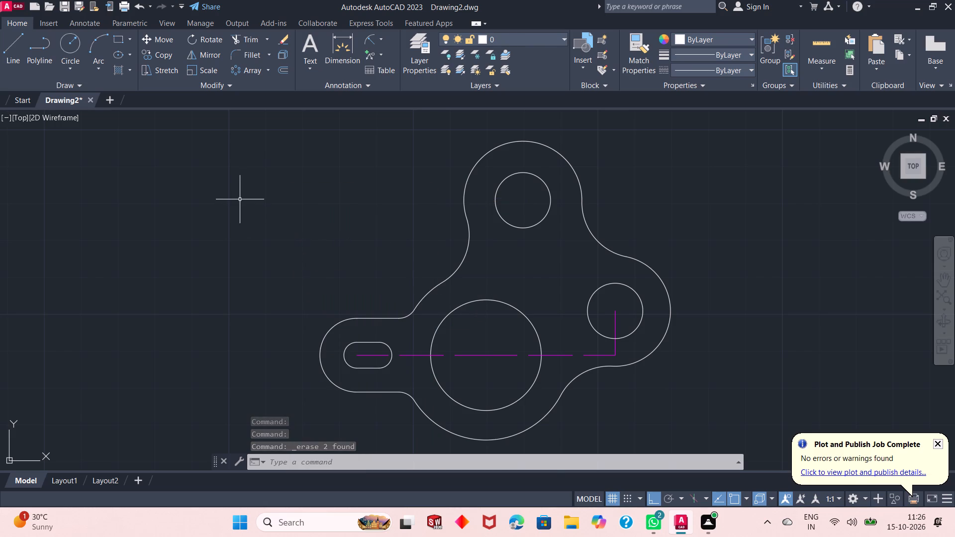
On Layer1, draw a vertical centre line through the large circle, from about 20 above its centre to just below the outline.
left_click(508, 36)
left_click(511, 71)
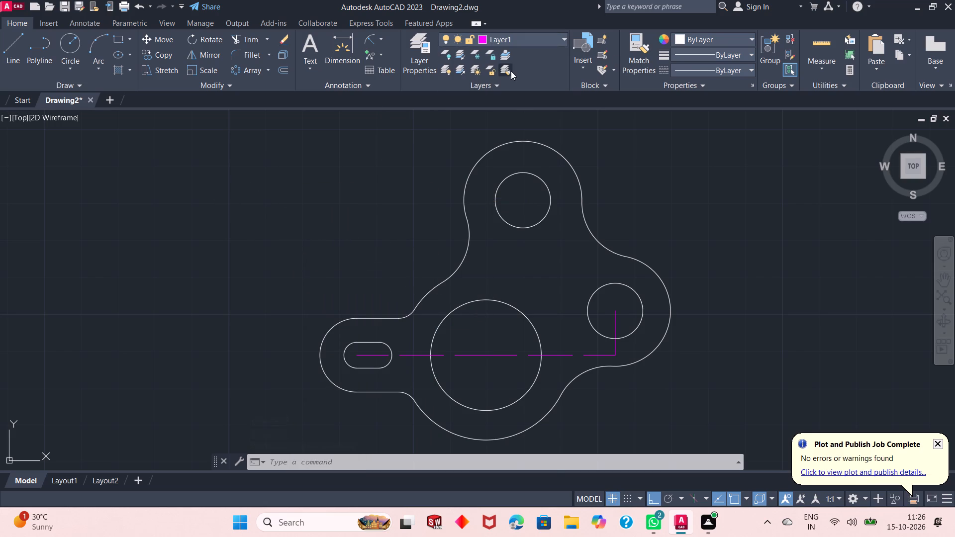
right_click(361, 134)
left_click(374, 152)
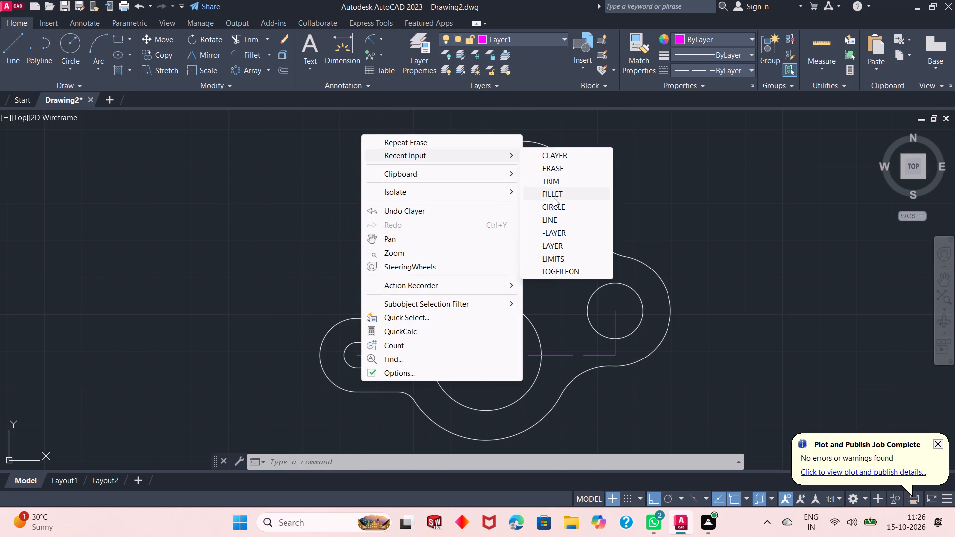
left_click(556, 218)
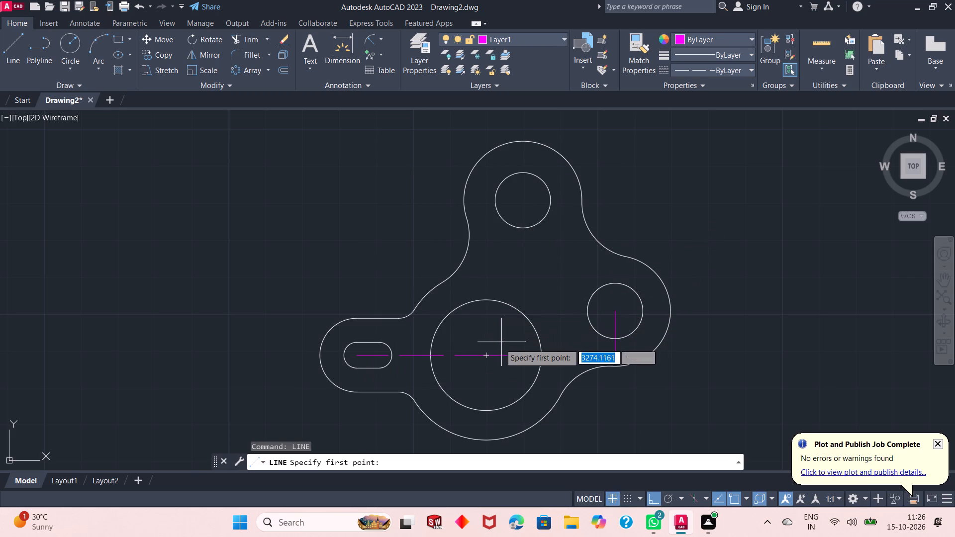
left_click(486, 279)
scroll(499, 368, "down", 1)
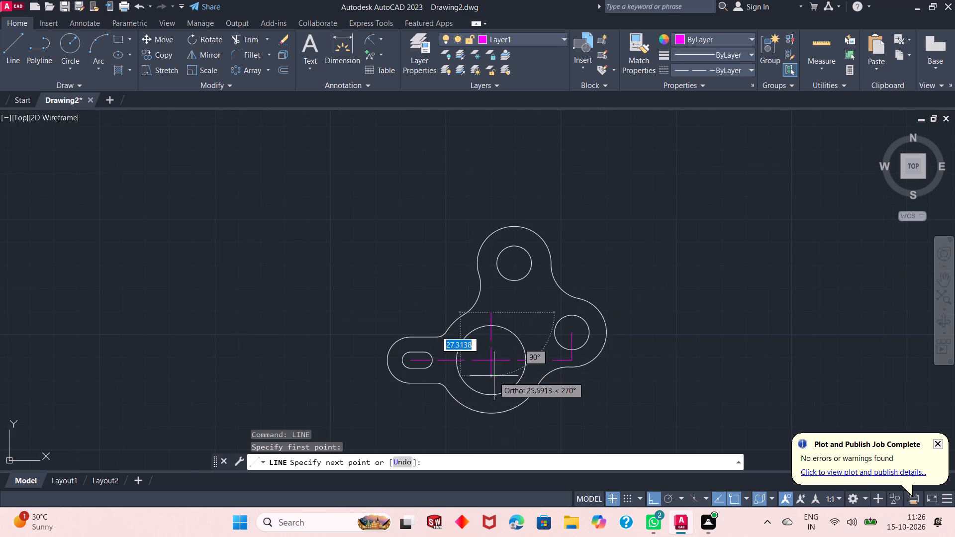
left_click(492, 430)
right_click(494, 428)
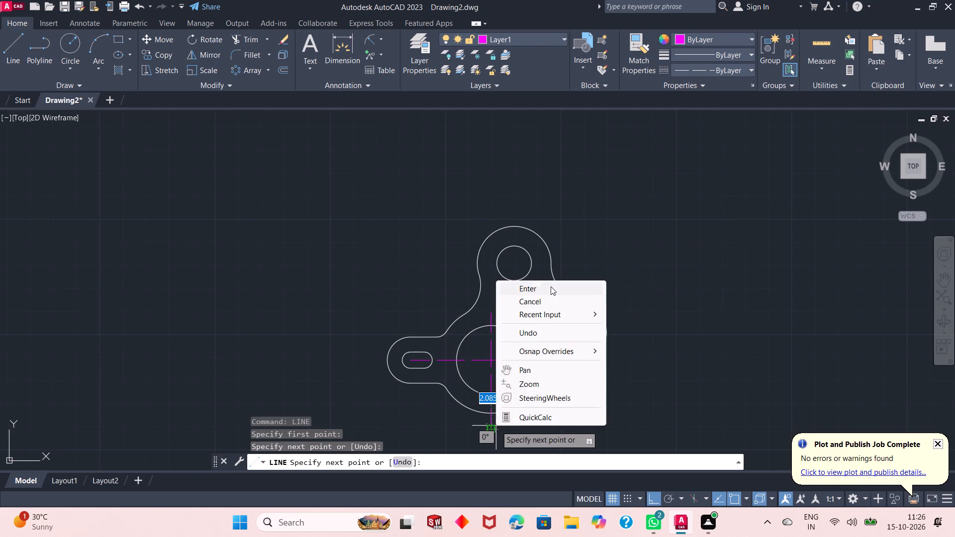
left_click(551, 286)
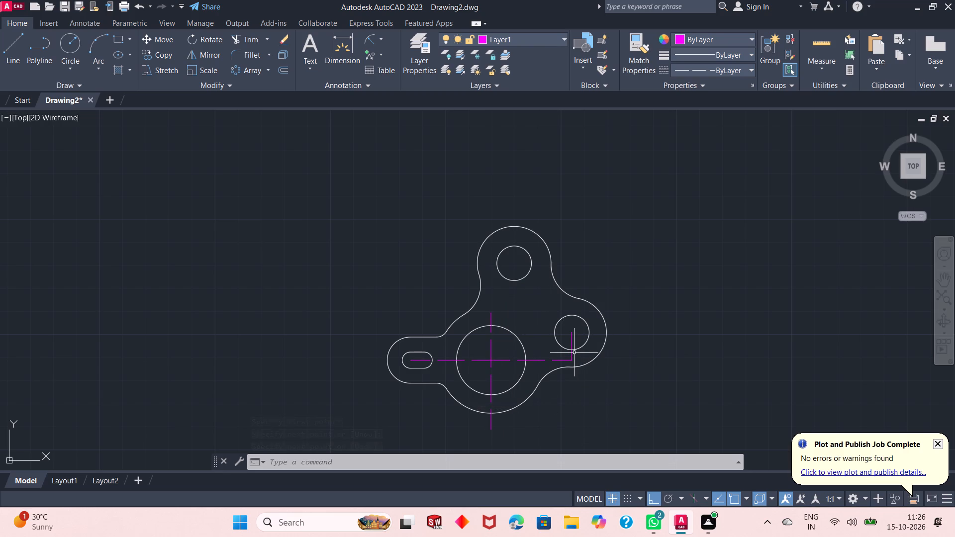
Erase the short vertical centre line joining the right-hand hole to the horizontal centre line.
left_click(576, 333)
left_click(564, 342)
right_click(607, 218)
left_click(631, 267)
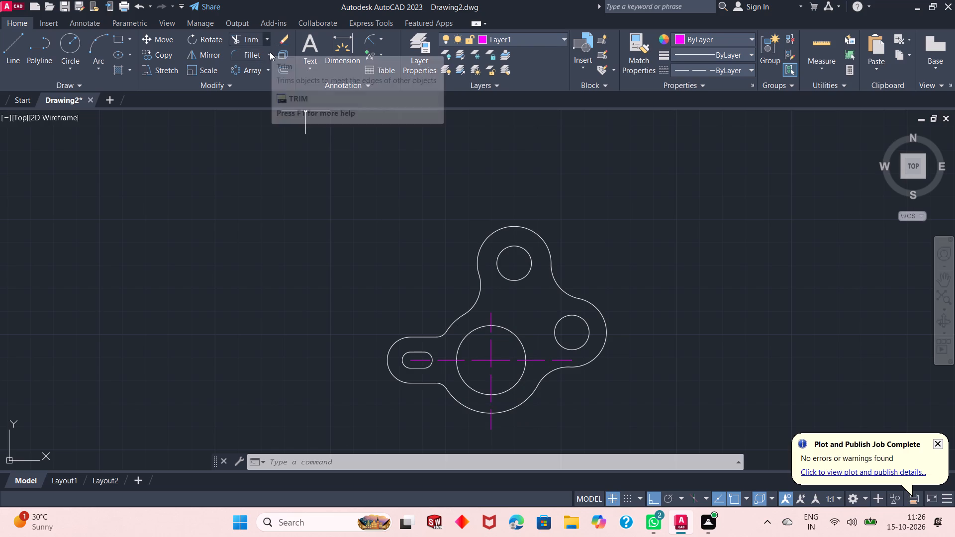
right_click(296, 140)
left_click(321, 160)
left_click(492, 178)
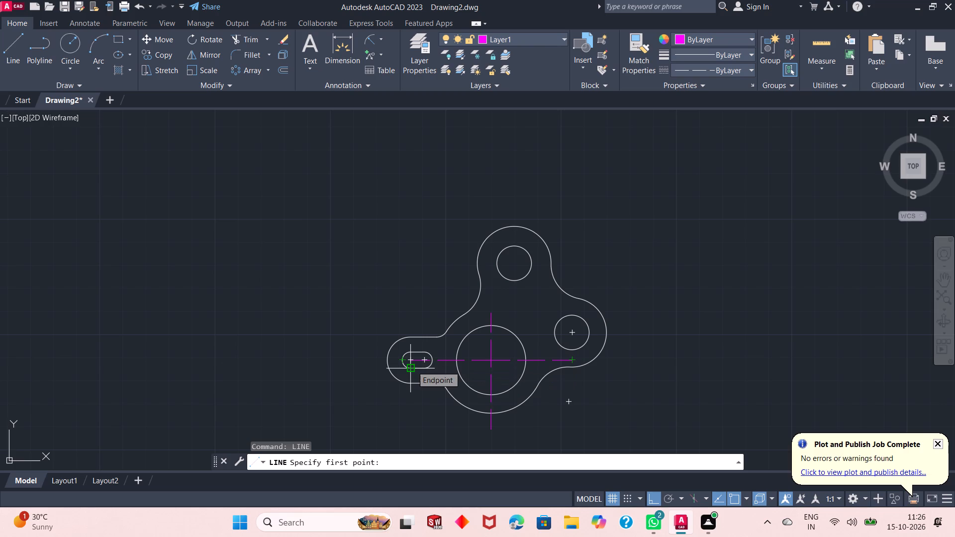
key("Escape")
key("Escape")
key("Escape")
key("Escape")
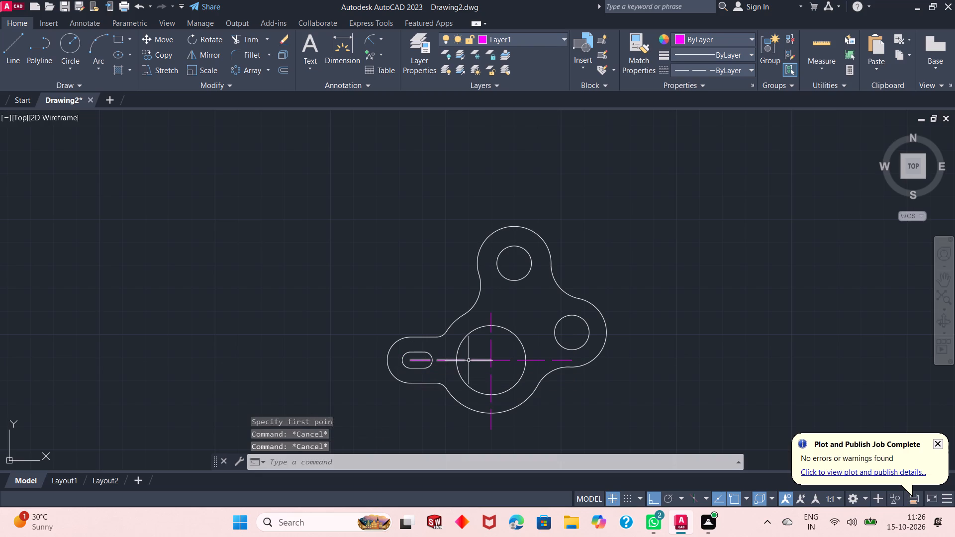
On Layer2, add a horizontal linear dimension between the slot's two end-arc centres, placed just below the slotted arm.
left_click(520, 39)
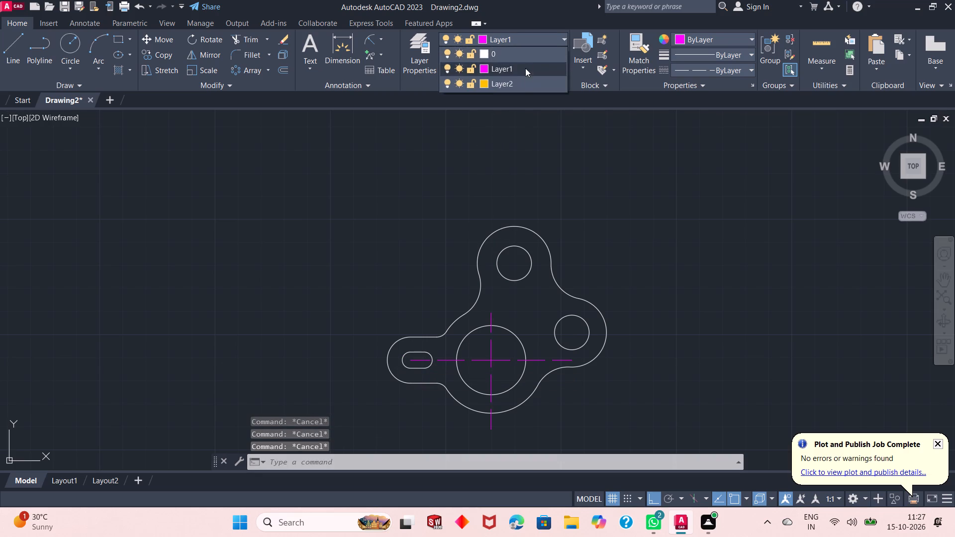
left_click(526, 76)
left_click(554, 41)
left_click(544, 82)
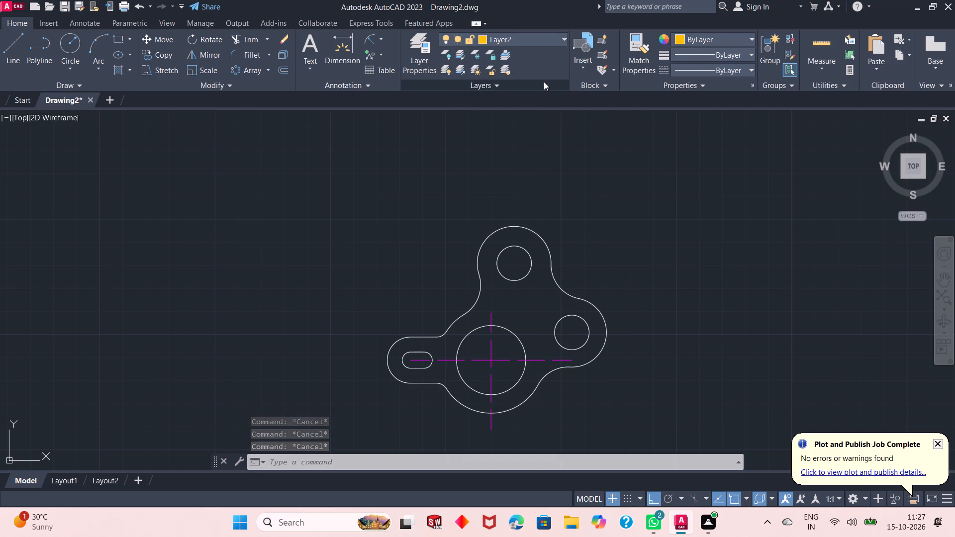
scroll(529, 198, "down", 1)
scroll(499, 287, "up", 1)
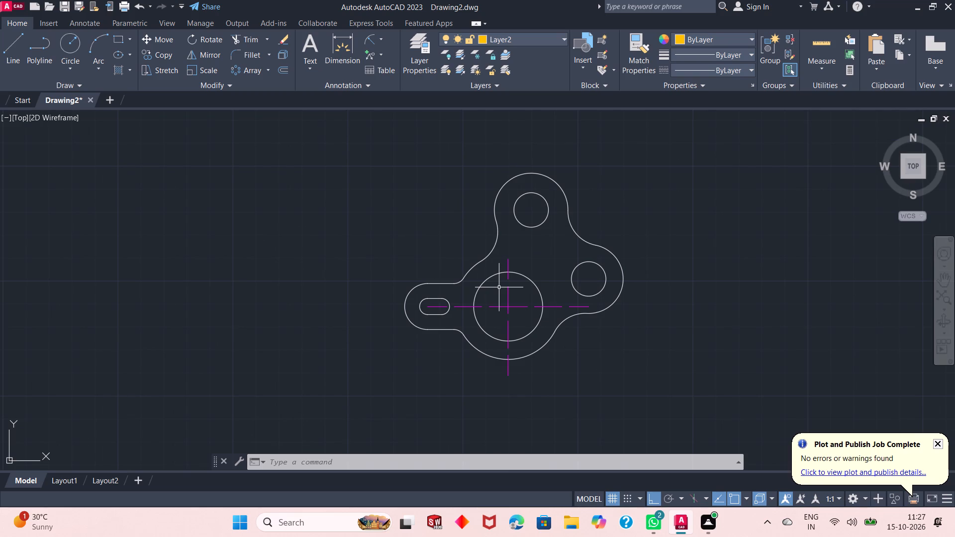
left_click(382, 39)
left_click(384, 62)
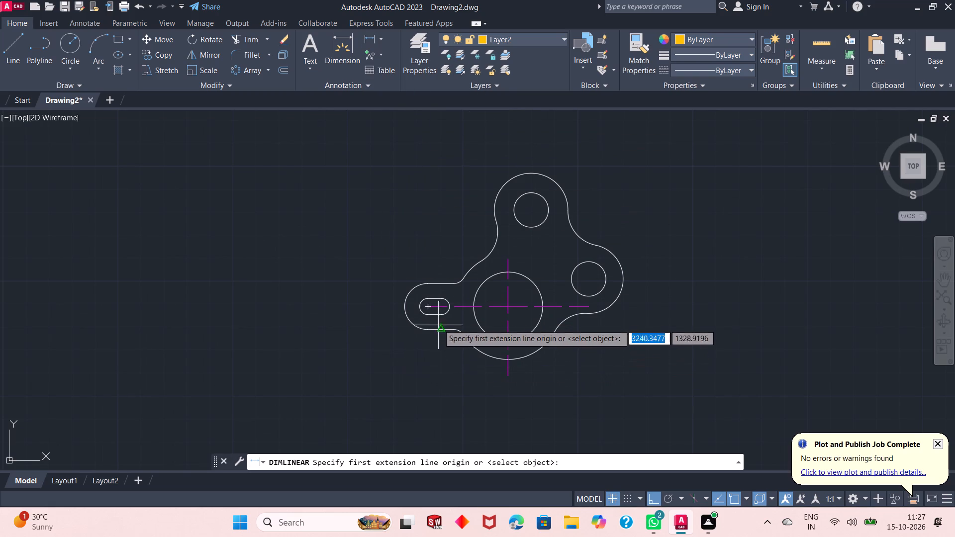
left_click(426, 307)
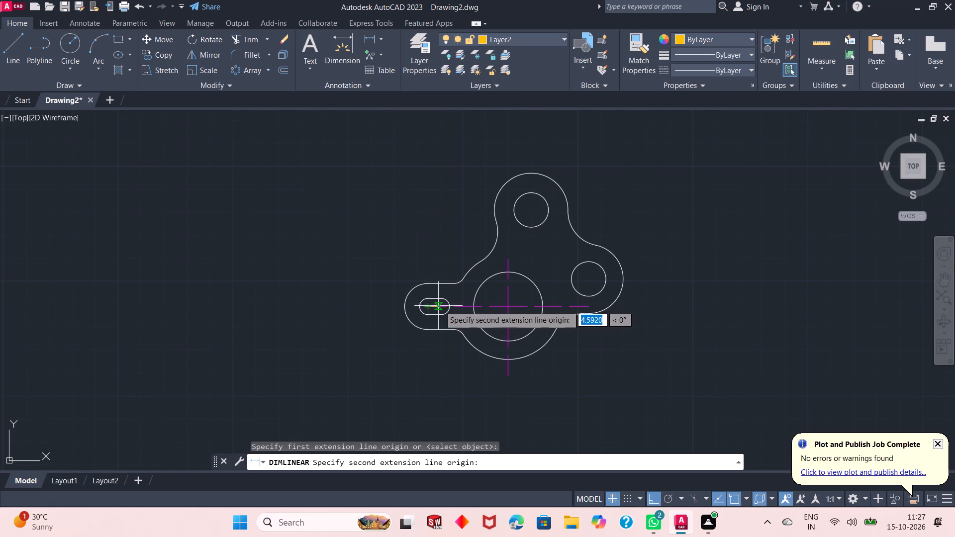
left_click(442, 304)
left_click(439, 343)
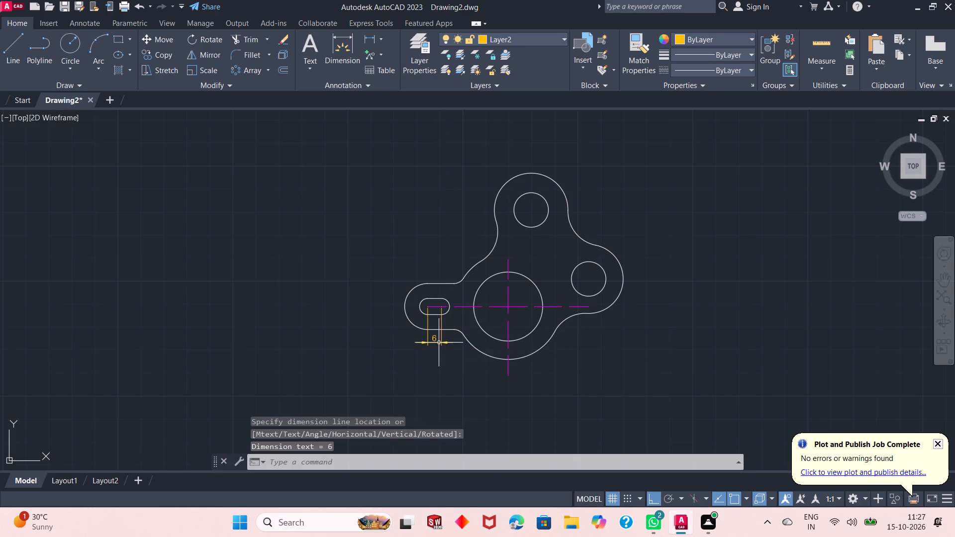
Add a horizontal linear dimension from the slot's left arc centre to the large circle's centre, placed below the part.
right_click(349, 253)
left_click(380, 259)
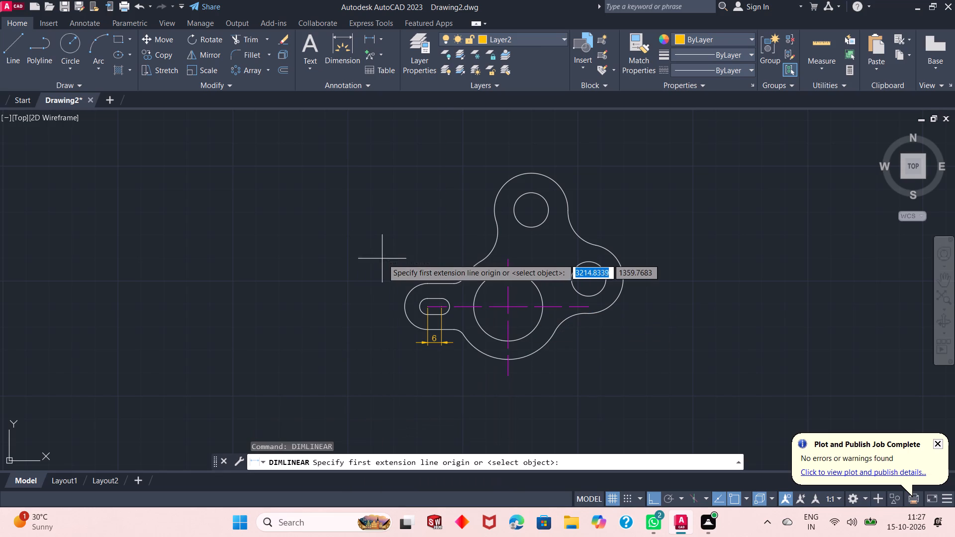
left_click(427, 307)
left_click(510, 307)
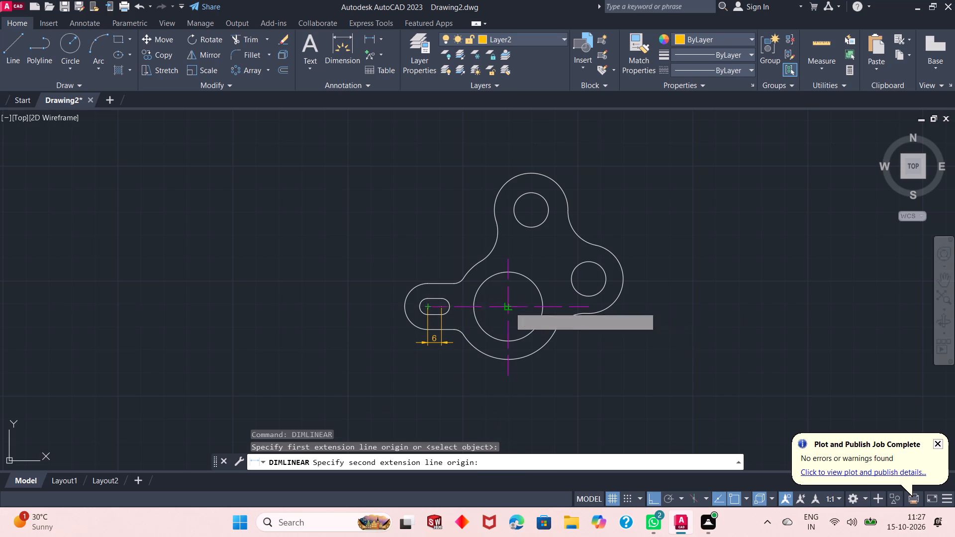
left_click(533, 386)
Add a horizontal linear dimension from the large circle's centre to the right-hand hole's centre, placed below the part.
right_click(625, 208)
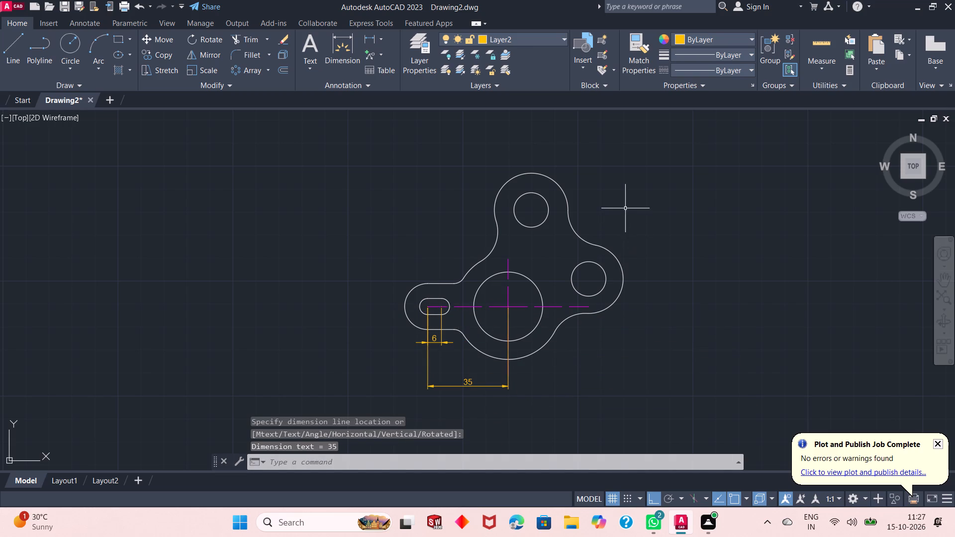
left_click(647, 215)
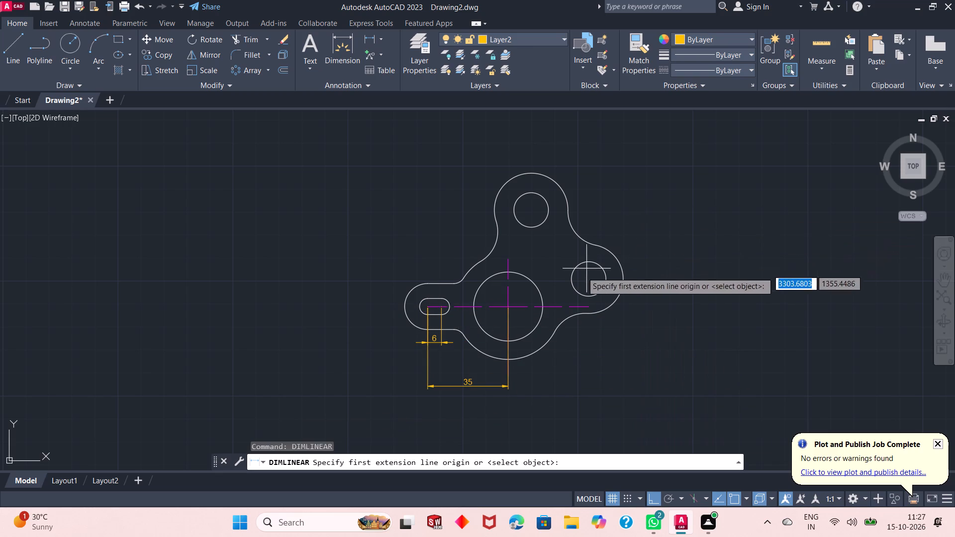
left_click(509, 306)
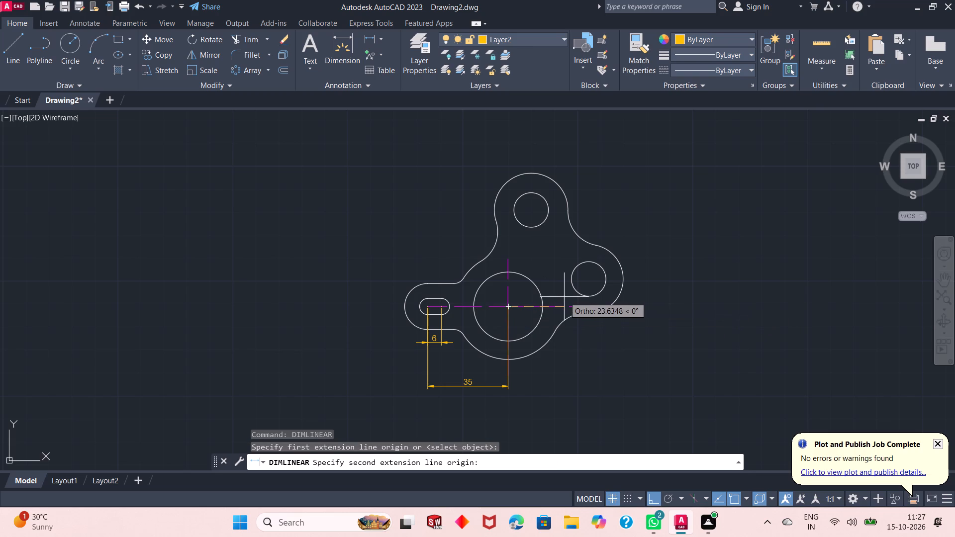
left_click(591, 278)
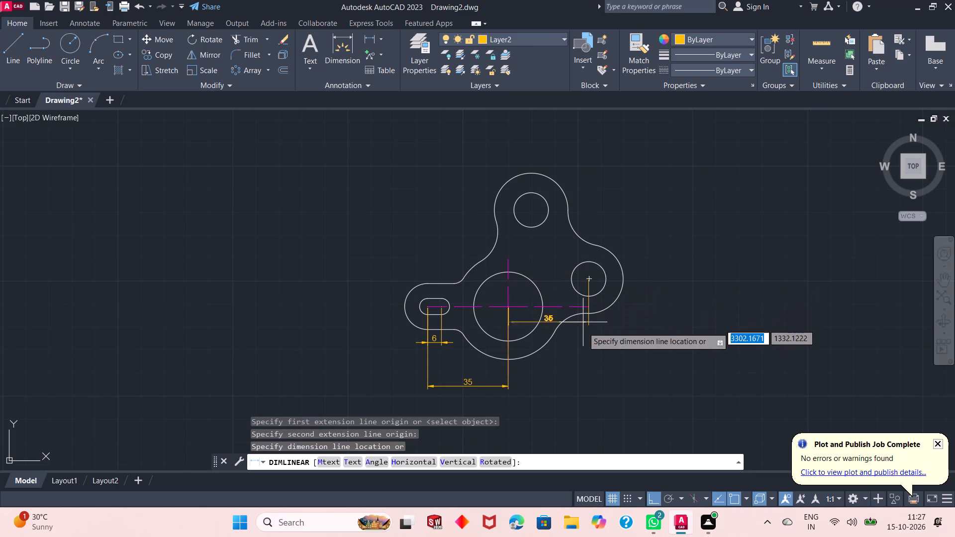
left_click(601, 383)
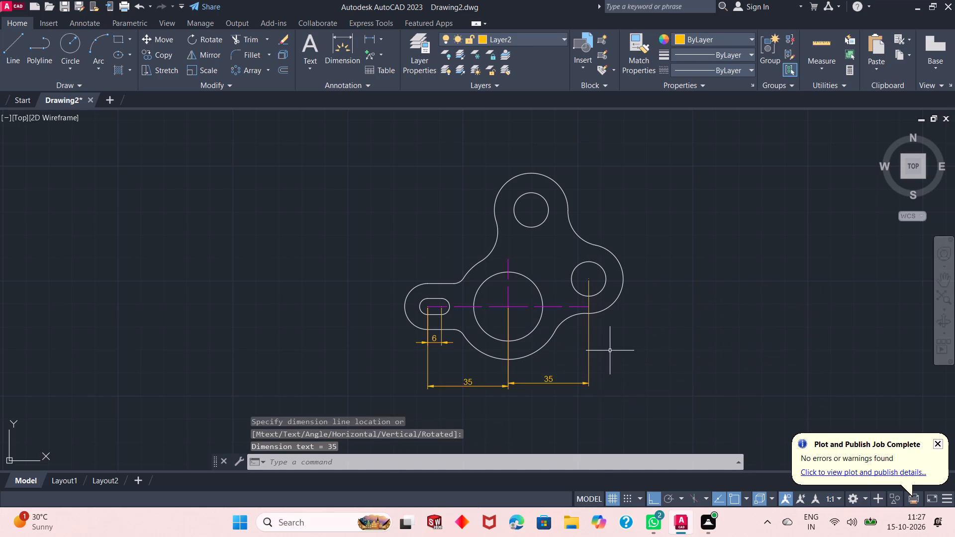
Add a vertical linear dimension from the large circle's centre to the right-hand hole's centre, placed to the right of the part.
right_click(631, 215)
left_click(660, 226)
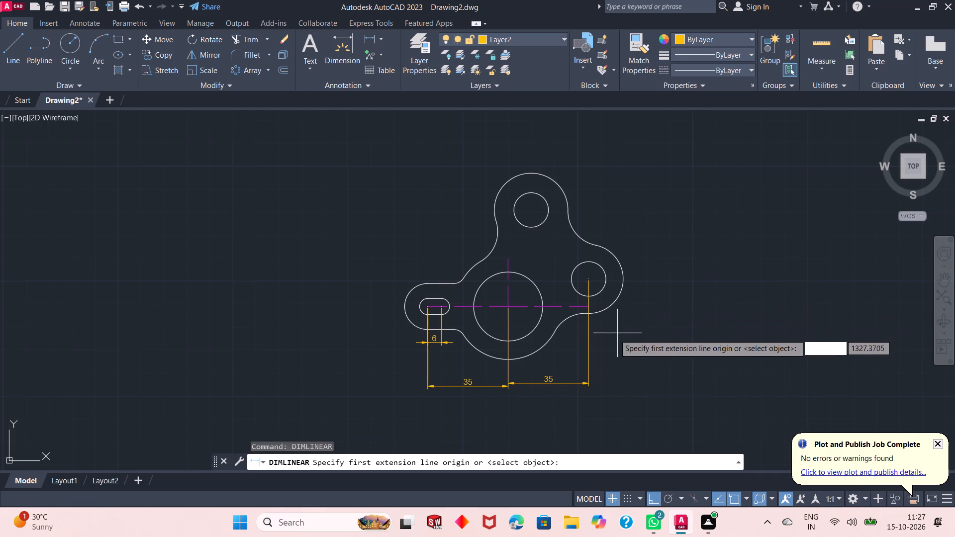
left_click(512, 307)
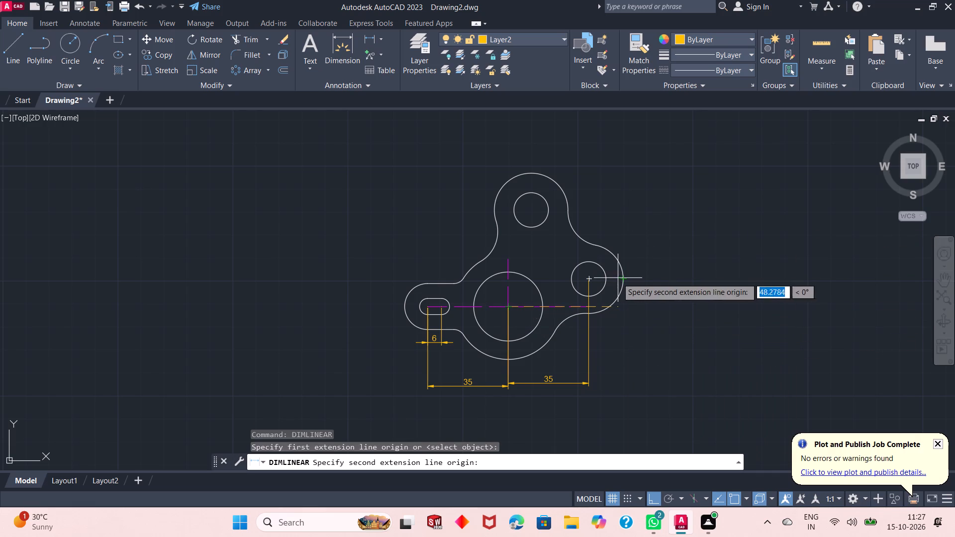
left_click(587, 278)
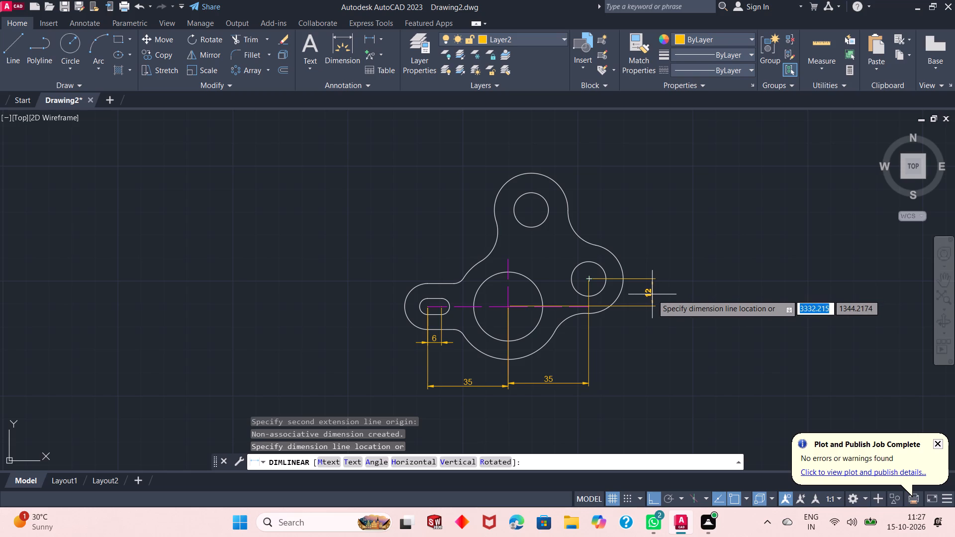
left_click(652, 294)
Add a vertical linear dimension from the right-hand hole's centre to the top hole's centre, in line above the previous vertical dimension.
scroll(621, 332, "down", 1)
scroll(597, 296, "up", 1)
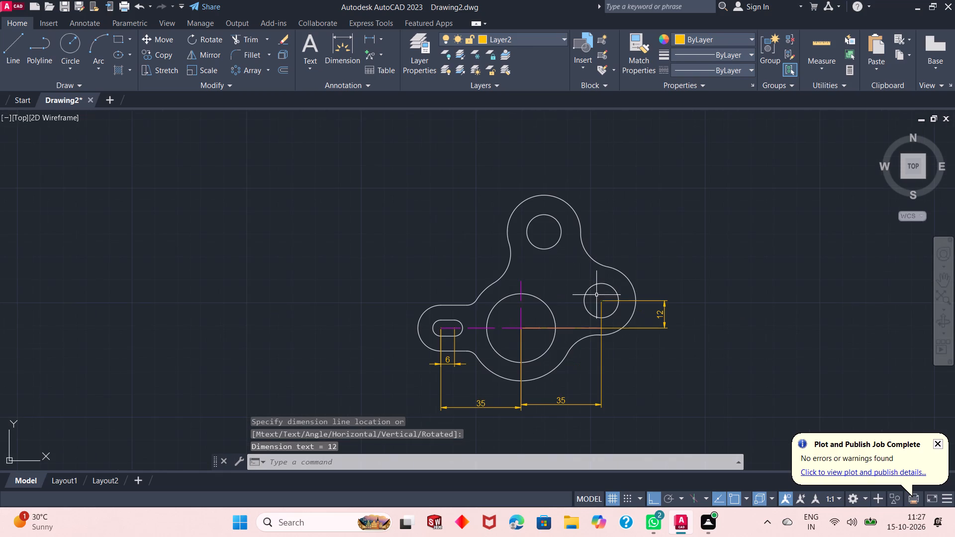
right_click(658, 208)
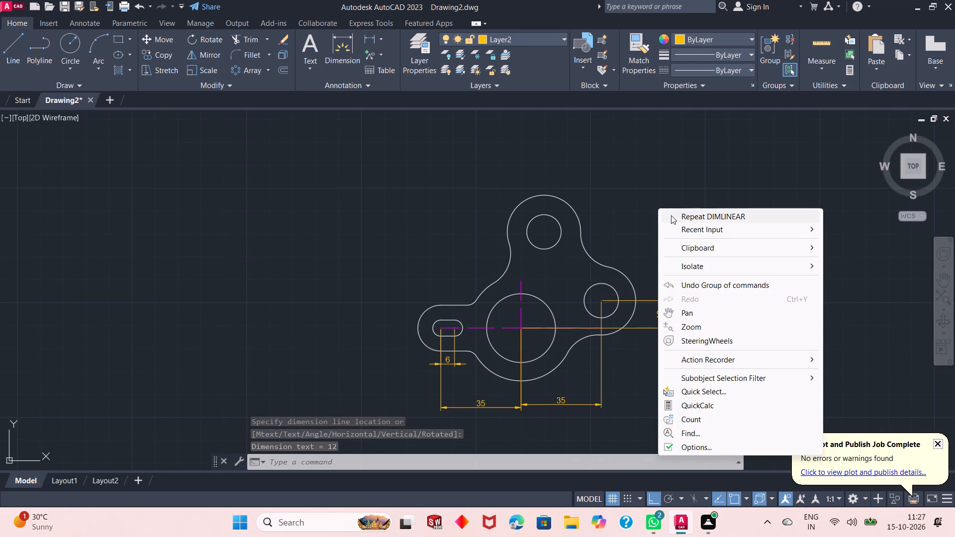
left_click(671, 215)
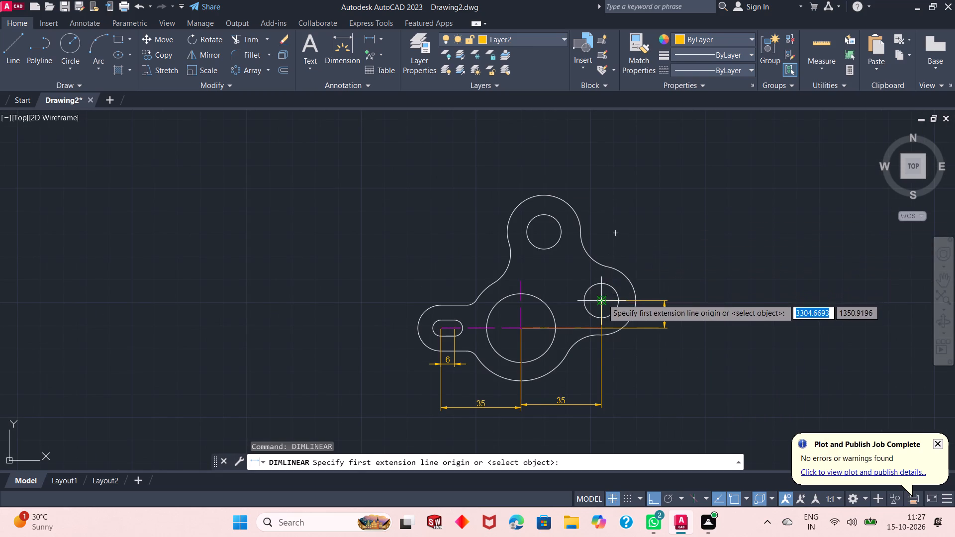
left_click(602, 299)
left_click(542, 233)
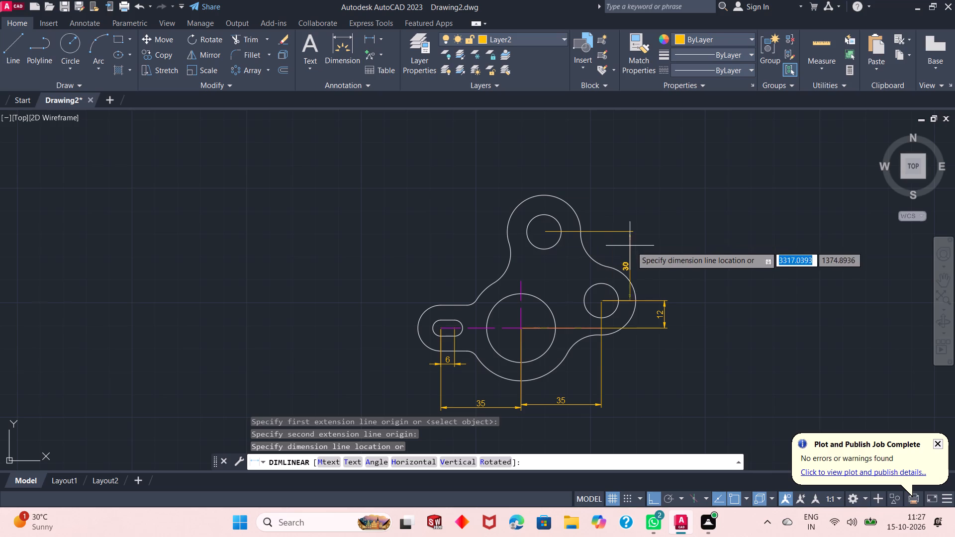
left_click(664, 248)
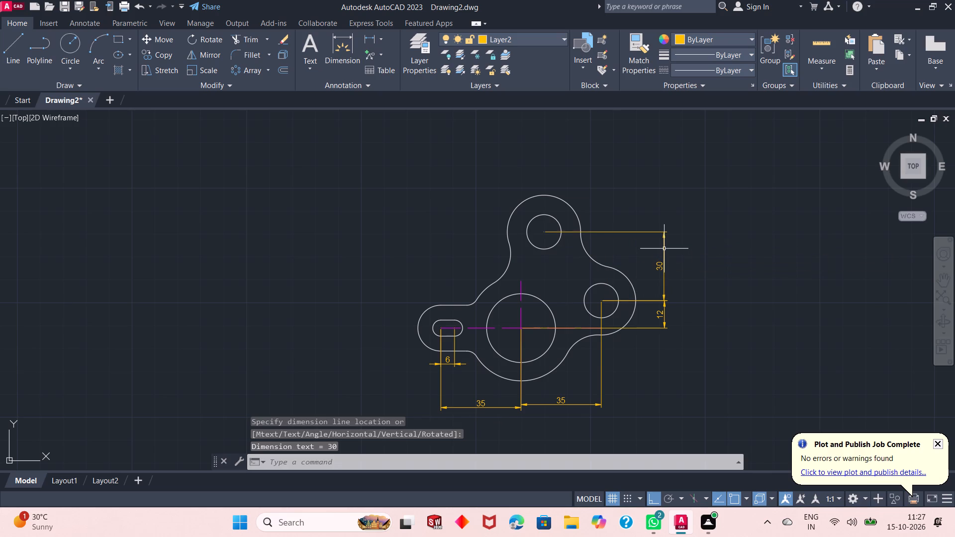
Add a horizontal linear dimension from the large circle's centre to the top hole's centre, placed above the part.
right_click(692, 260)
left_click(713, 265)
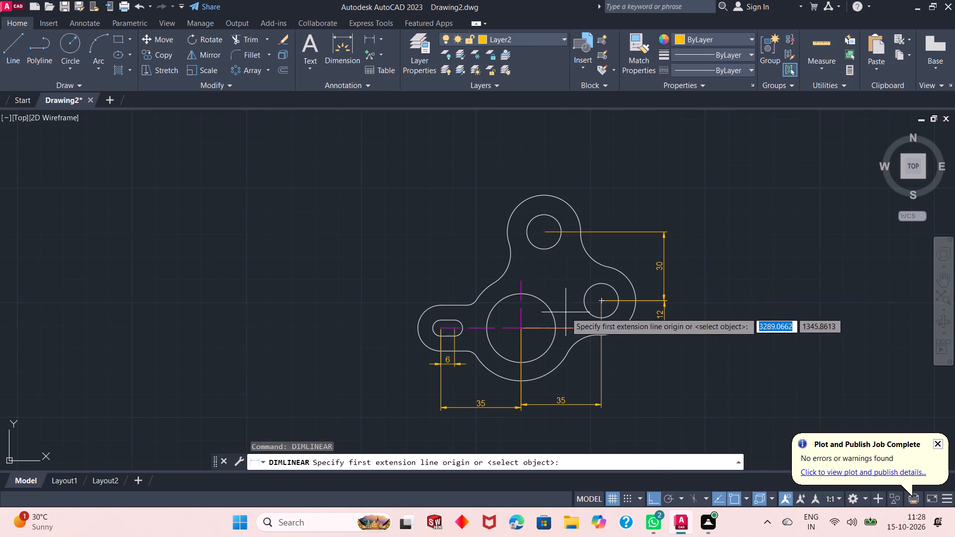
left_click(524, 326)
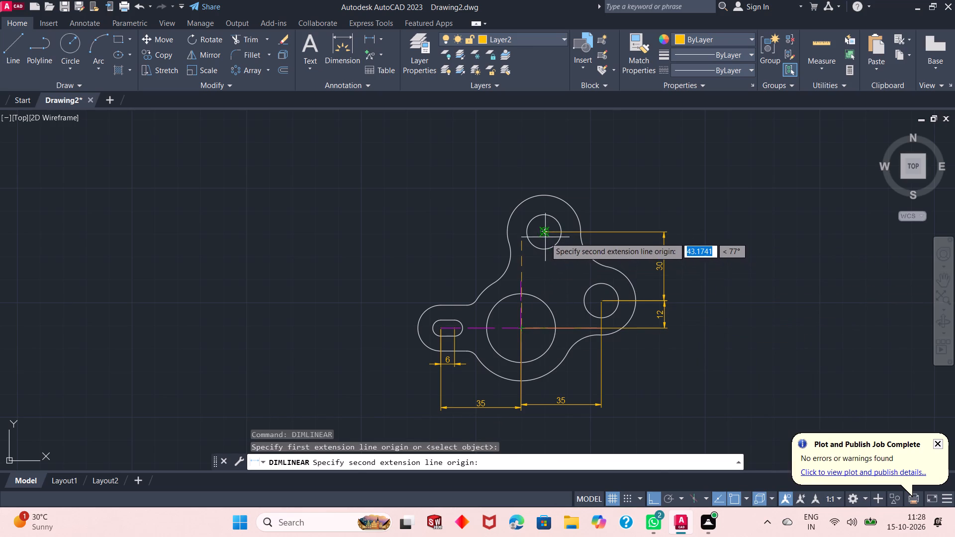
left_click(543, 233)
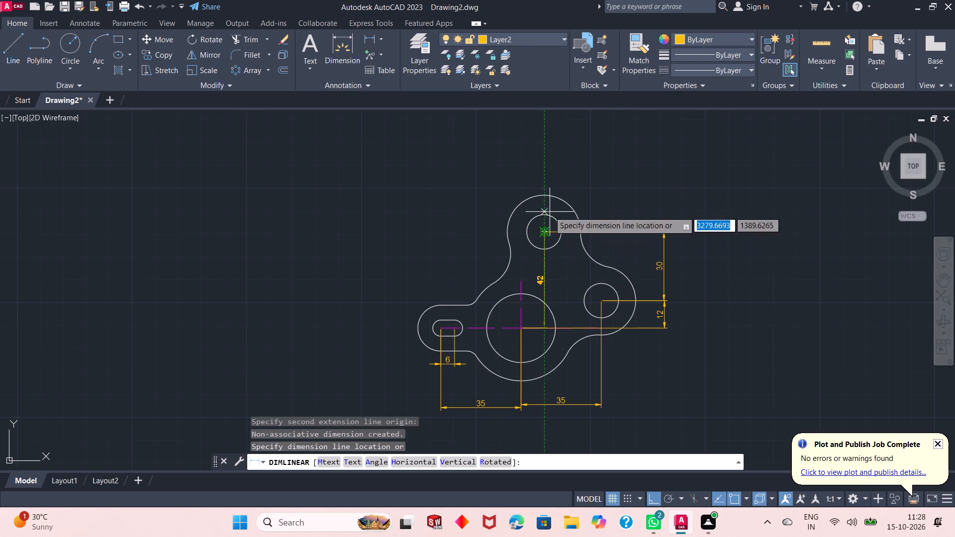
left_click(570, 182)
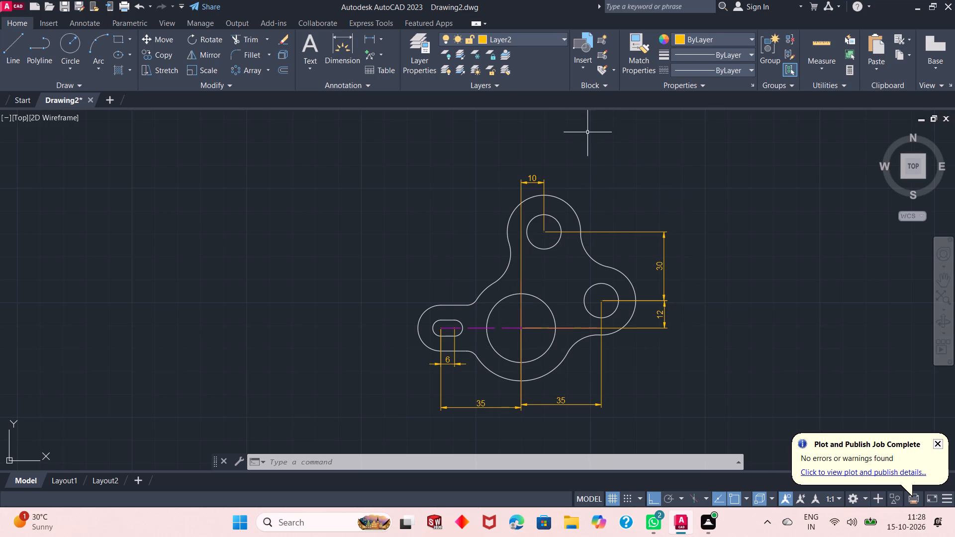
Add a radius dimension to the slotted arm's rounded outer end, placed outside the outline at its upper left.
left_click(378, 38)
left_click(394, 158)
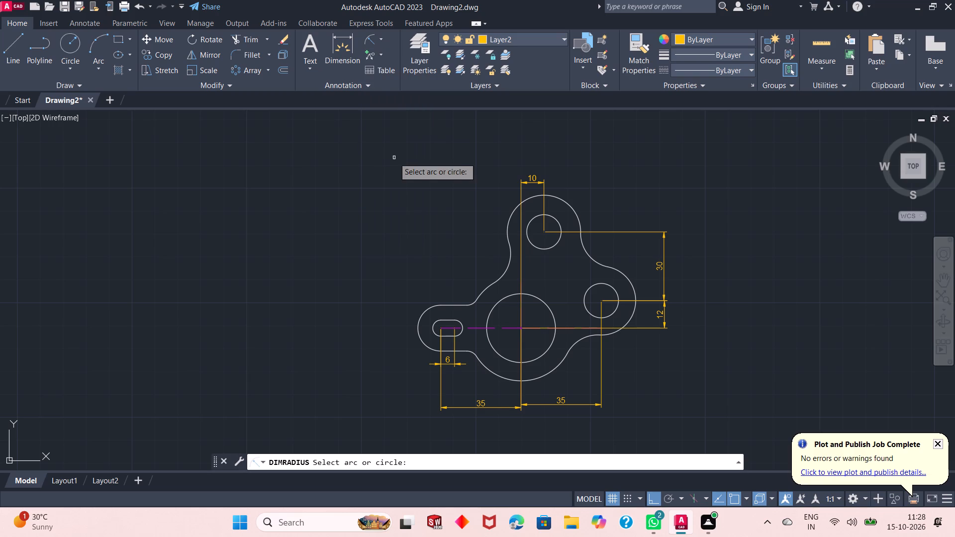
left_click(422, 315)
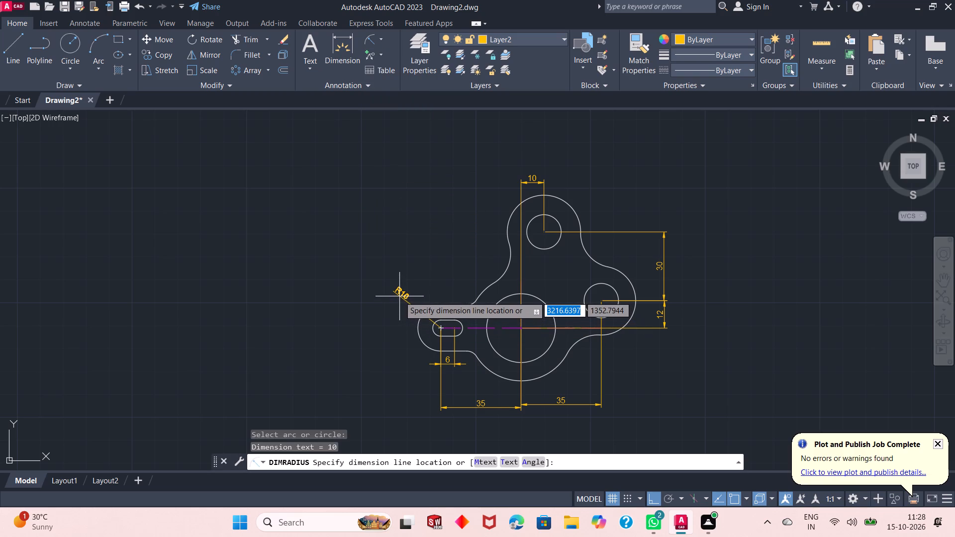
left_click(399, 296)
Add a radius dimension to the small upper fillet joining the slotted arm to the main body, placed outside the outline.
right_click(371, 208)
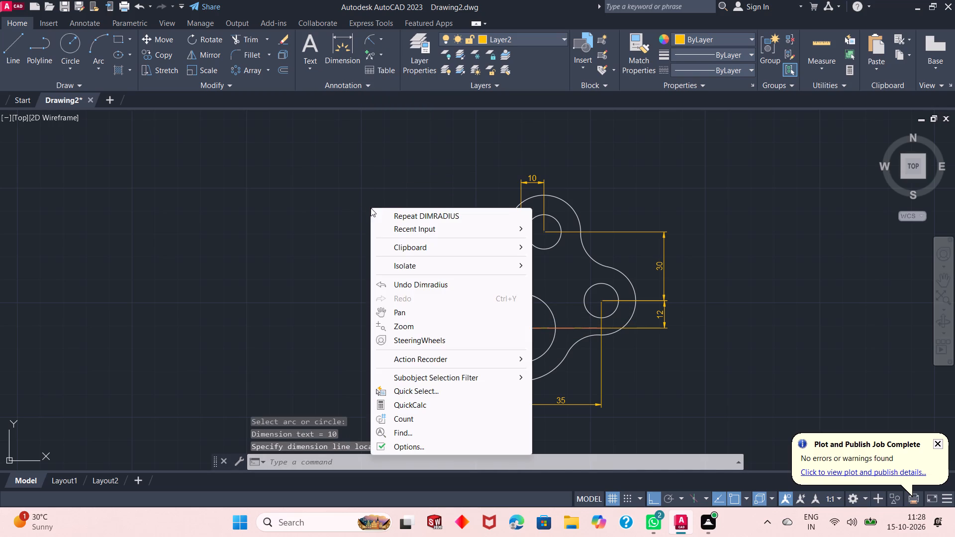
left_click(388, 213)
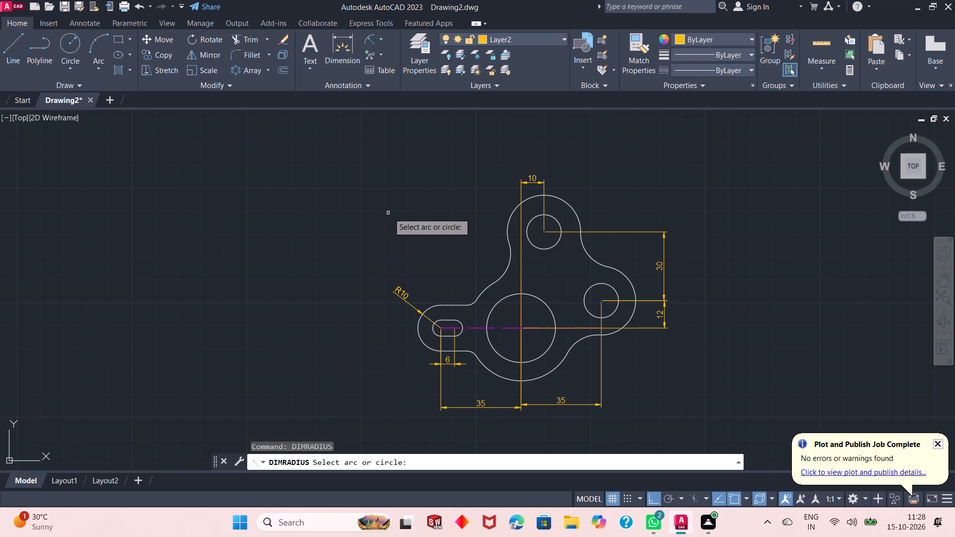
left_click(472, 304)
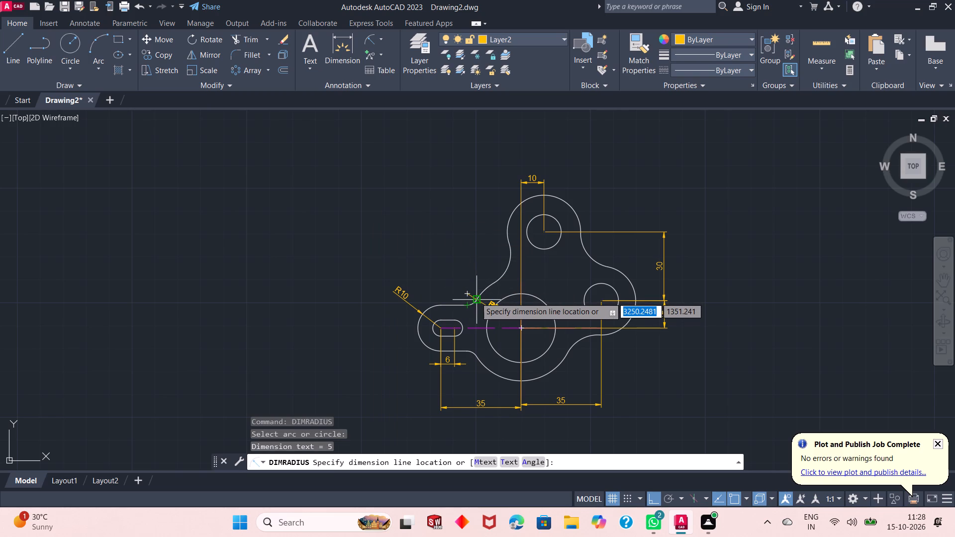
scroll(475, 298, "up", 3)
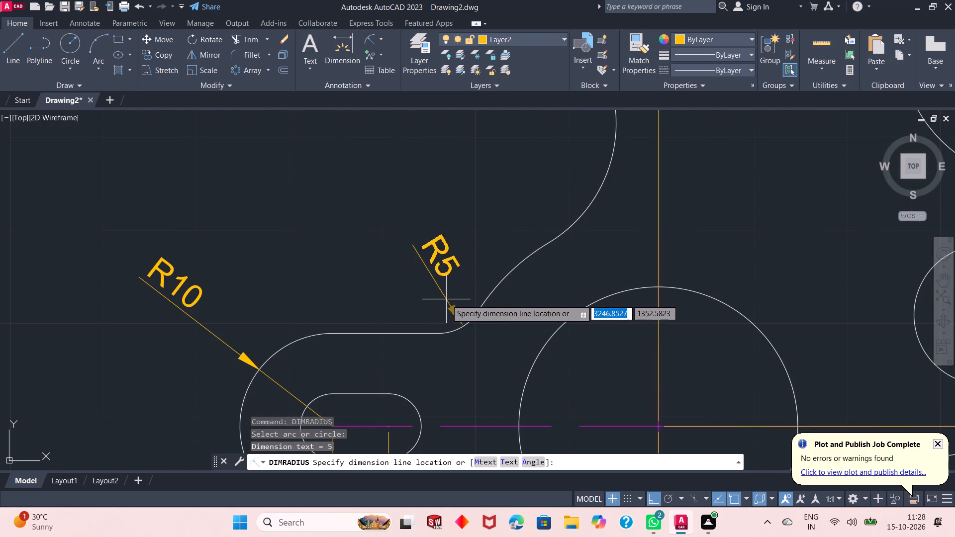
left_click(447, 293)
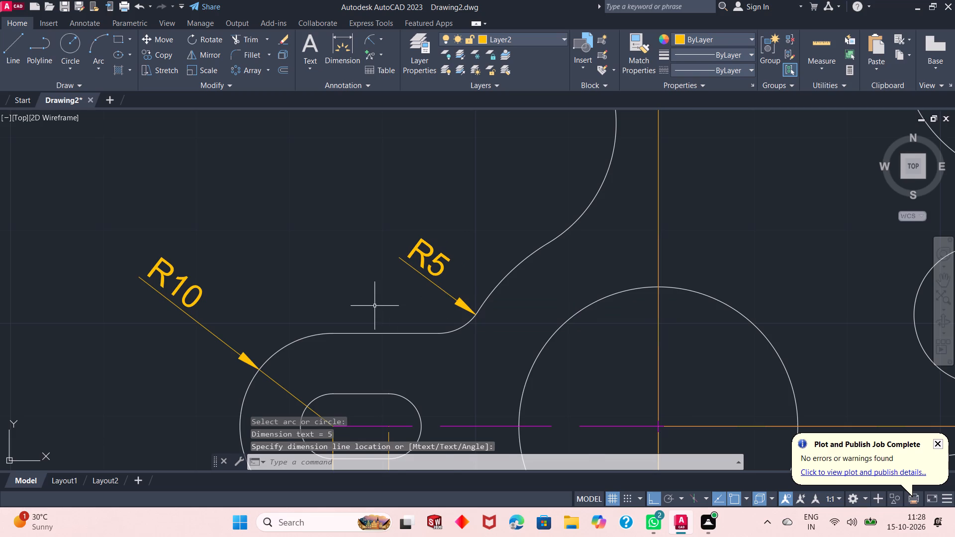
Add a radius dimension to the fillet between the main body and the left side of the top lobe, placed outside the outline.
scroll(375, 306, "down", 2)
right_click(261, 147)
left_click(282, 156)
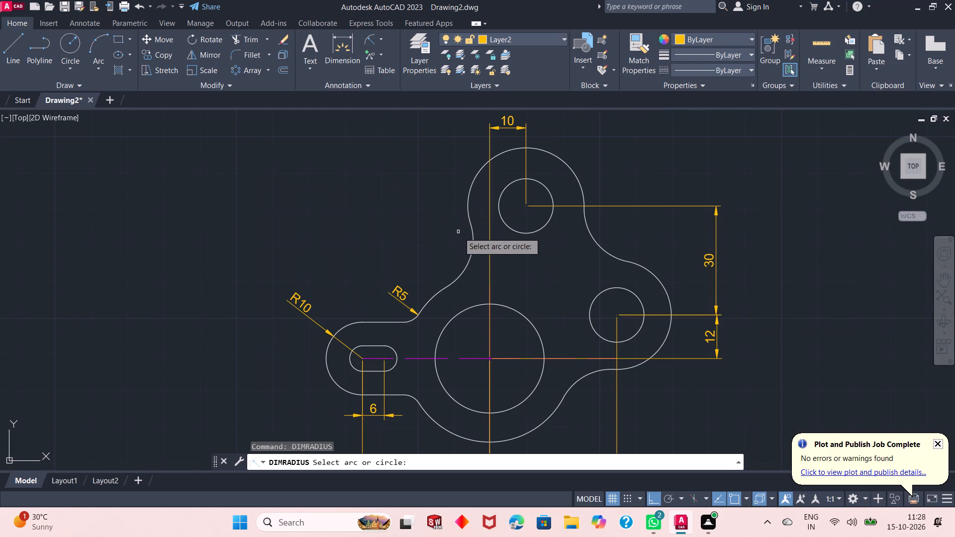
left_click(470, 257)
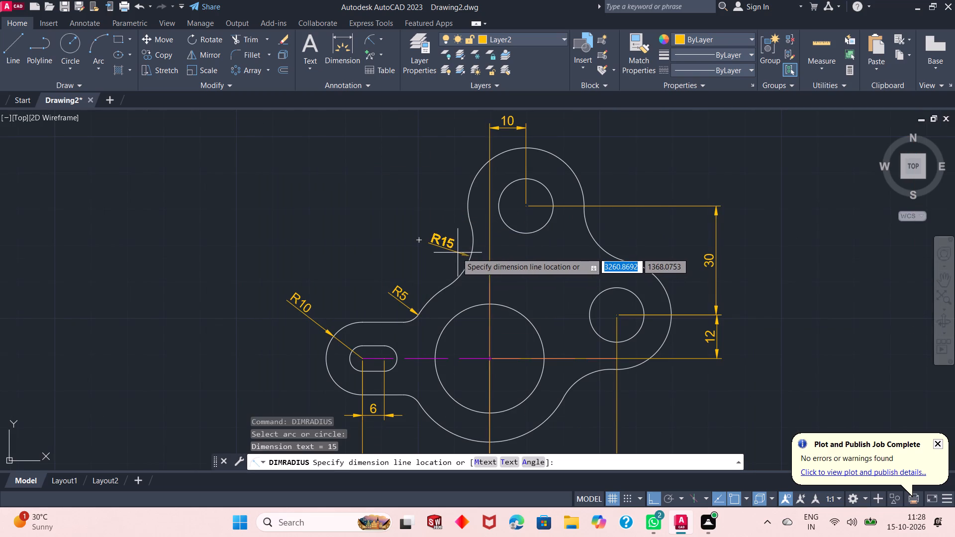
left_click(455, 253)
Add a radius dimension to the top lobe's outer arc, placed outside the outline at its upper right.
scroll(421, 210, "down", 1)
right_click(384, 192)
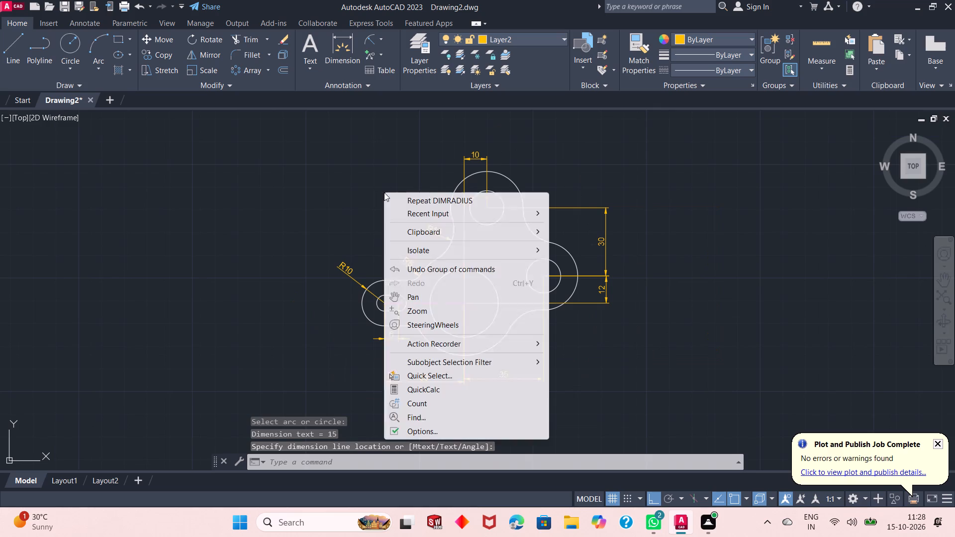
left_click(402, 196)
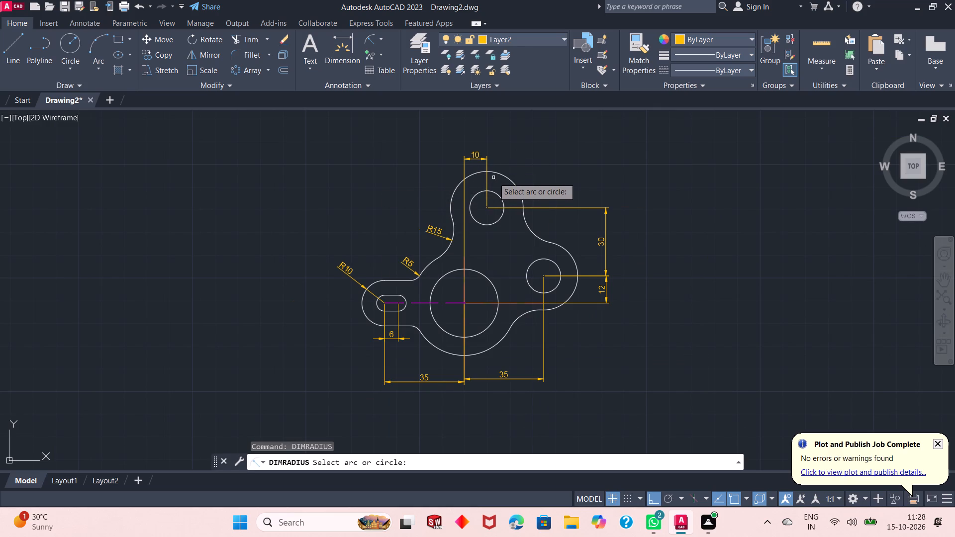
scroll(518, 183, "up", 2)
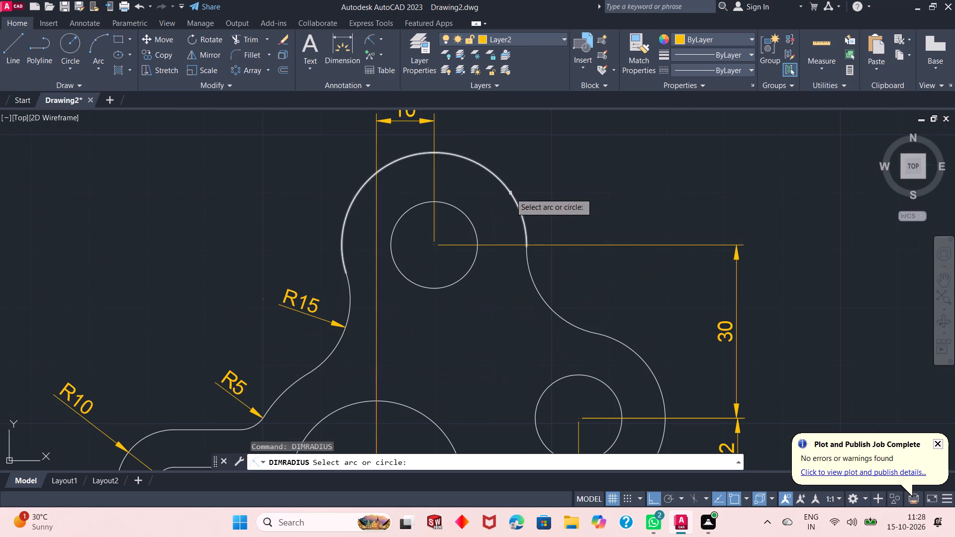
left_click(510, 193)
left_click(569, 150)
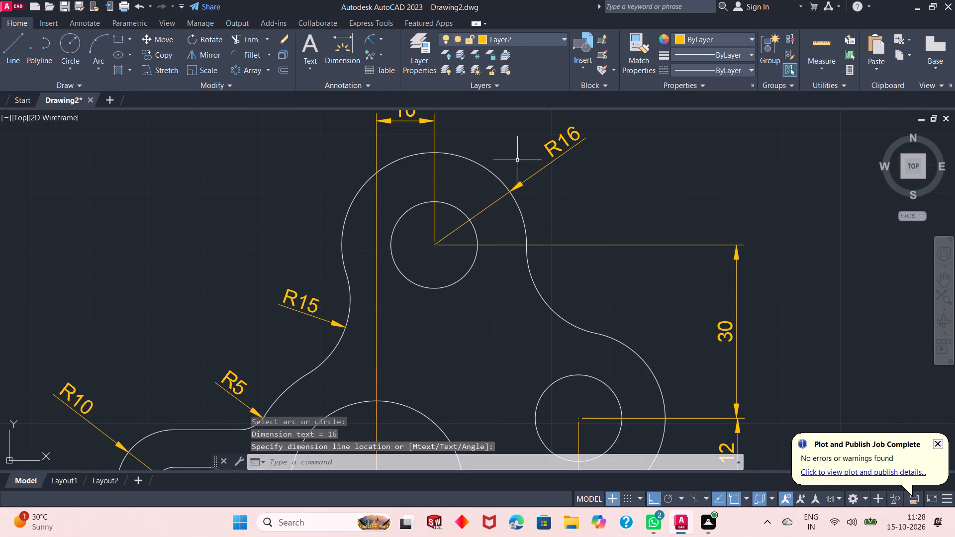
Add a radius dimension to the fillet between the top lobe and the right-hand lobe, placed outside the outline.
scroll(507, 175, "down", 2)
right_click(371, 163)
left_click(392, 169)
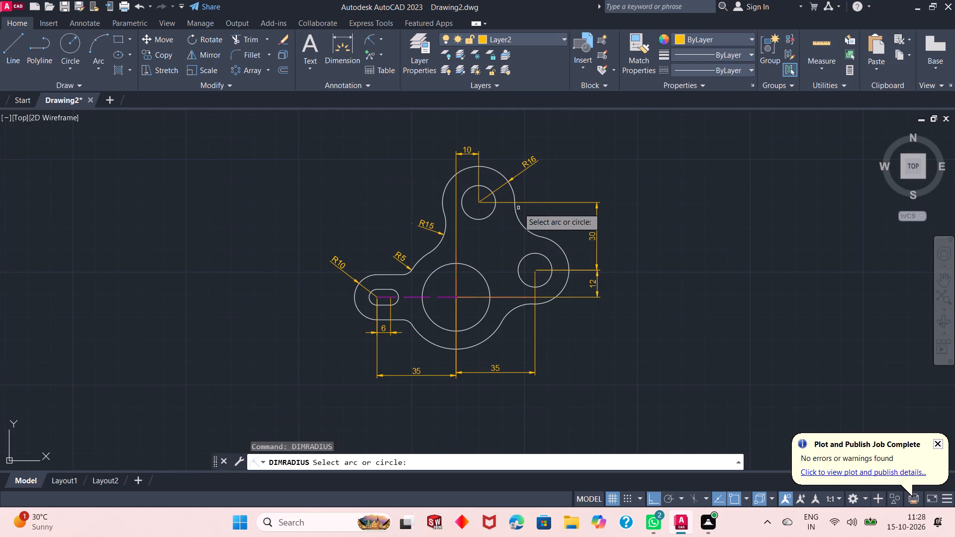
scroll(518, 208, "up", 2)
left_click(530, 259)
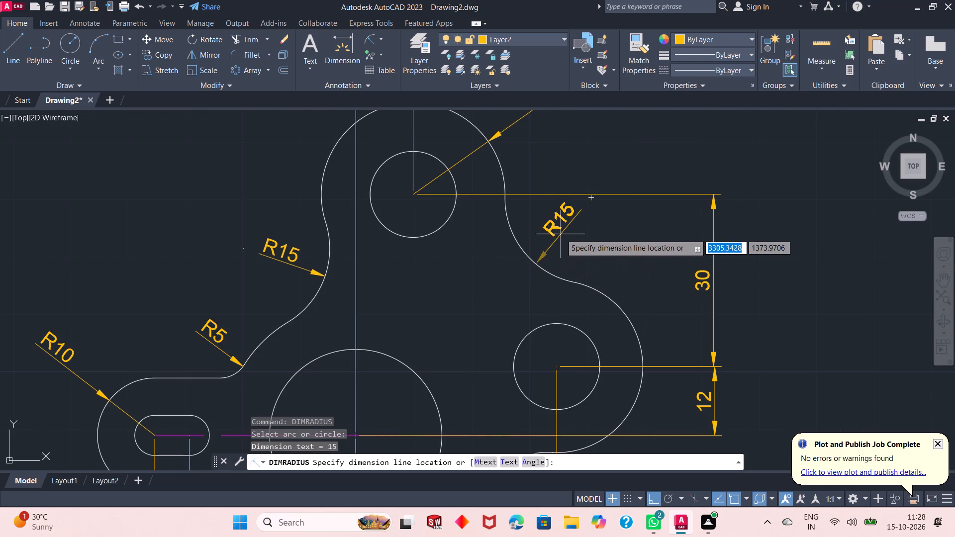
left_click(564, 225)
Add a radius dimension to the right-hand lobe's outer arc, placed outside the outline at its upper right.
scroll(488, 190, "down", 2)
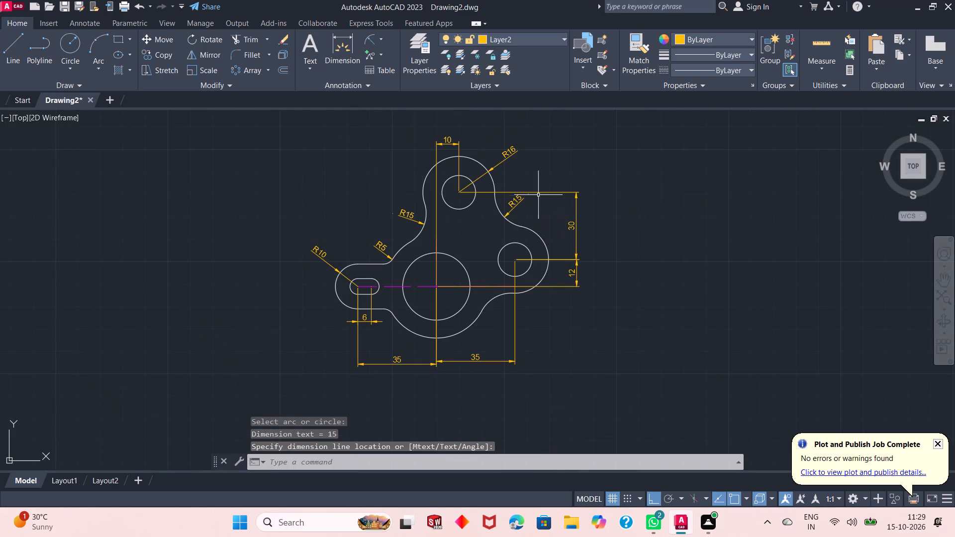
right_click(605, 176)
left_click(620, 184)
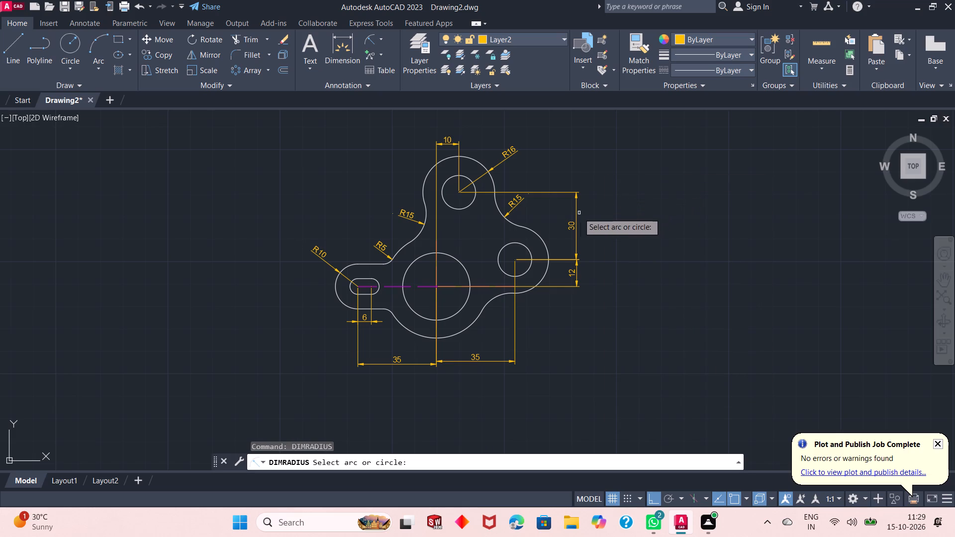
left_click(543, 244)
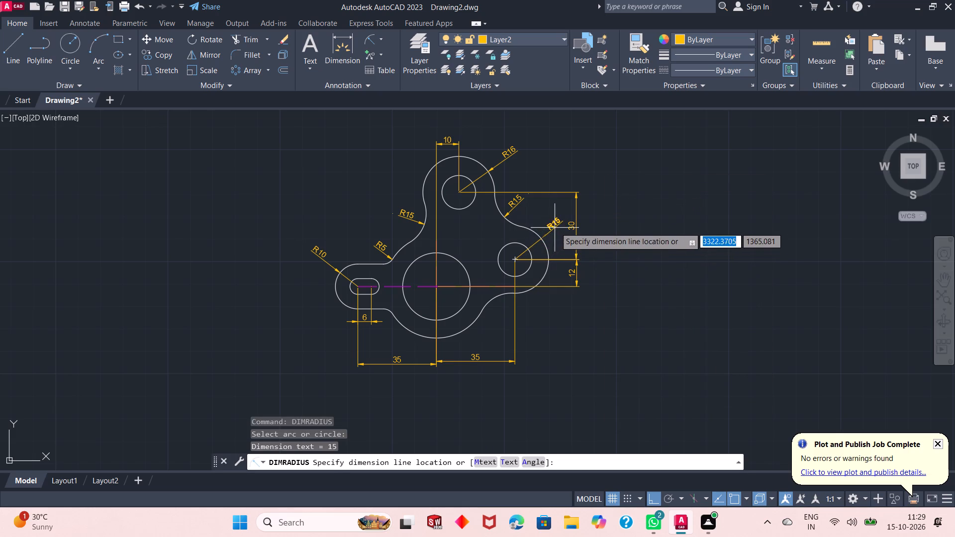
left_click(555, 226)
Add a radius dimension to the large outer arc at the bottom of the main body, placed just outside its lower right.
right_click(611, 202)
left_click(626, 210)
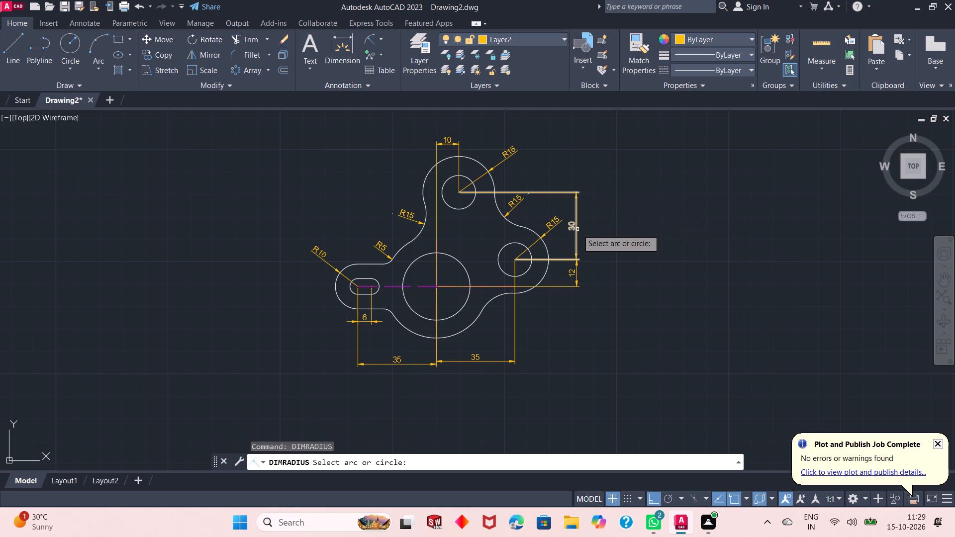
scroll(460, 208, "down", 2)
scroll(452, 252, "up", 2)
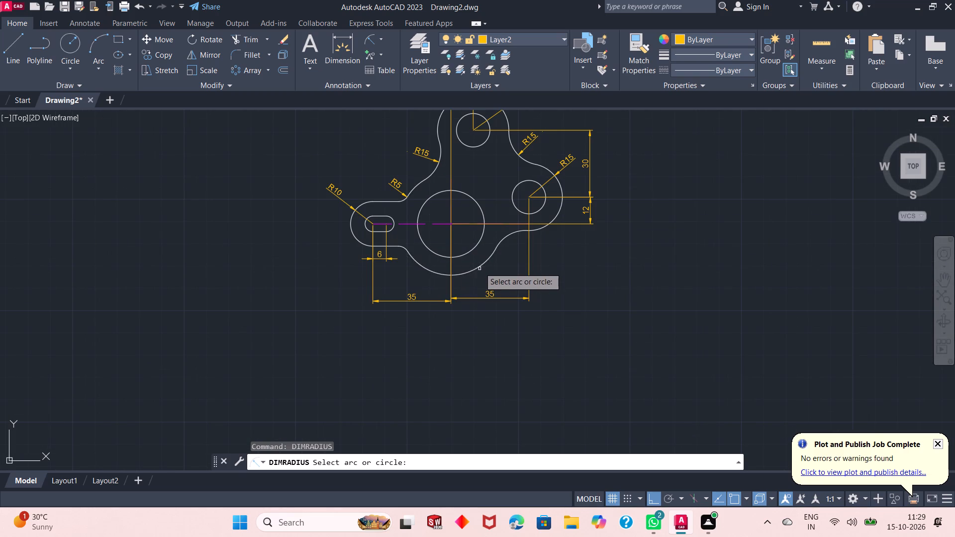
left_click(479, 266)
left_click(488, 283)
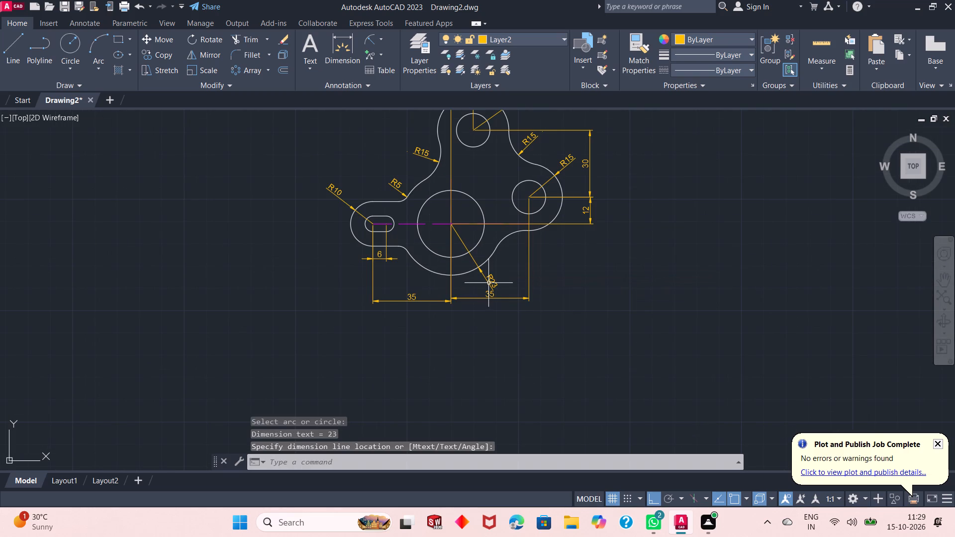
Add a radius dimension to the lower fillet between the main body and the right-hand lobe, placed below that fillet.
right_click(565, 273)
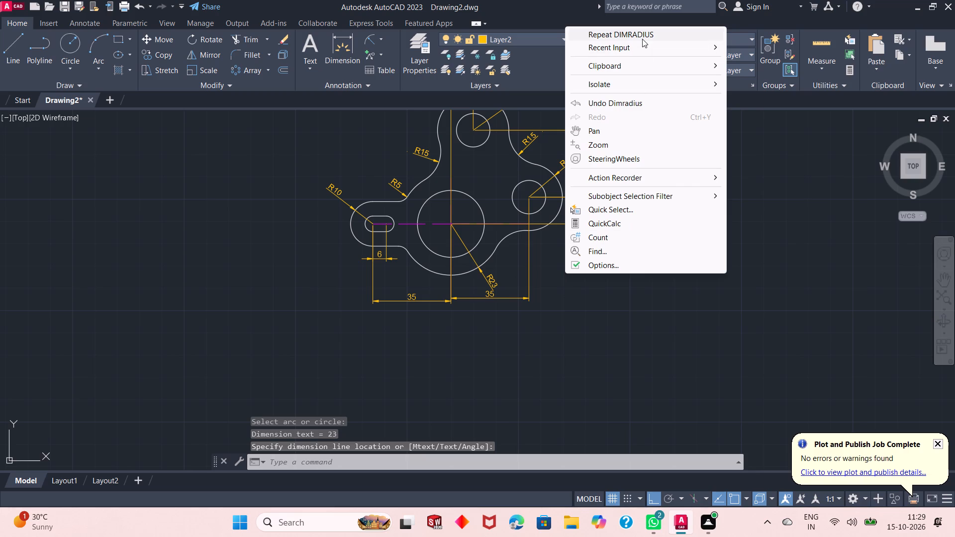
left_click(641, 37)
left_click(513, 234)
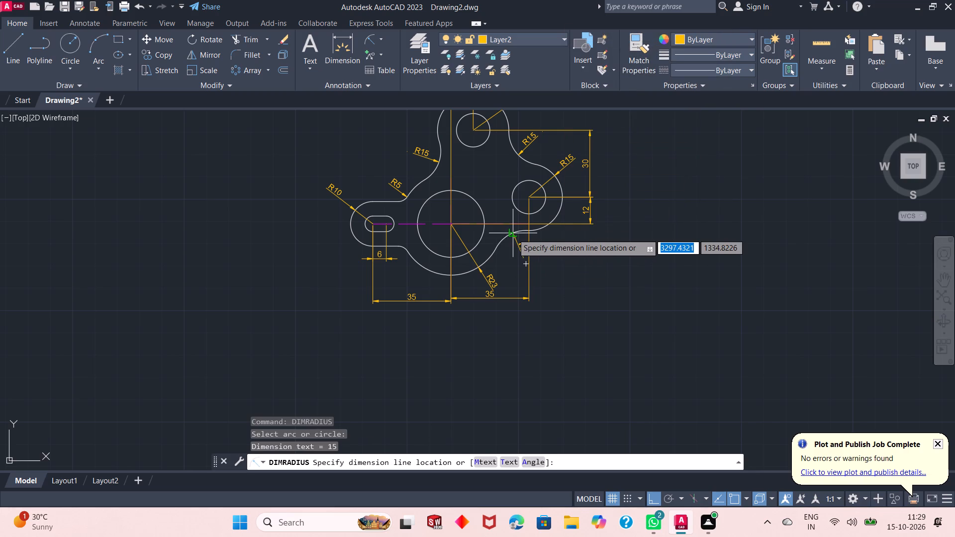
left_click(517, 241)
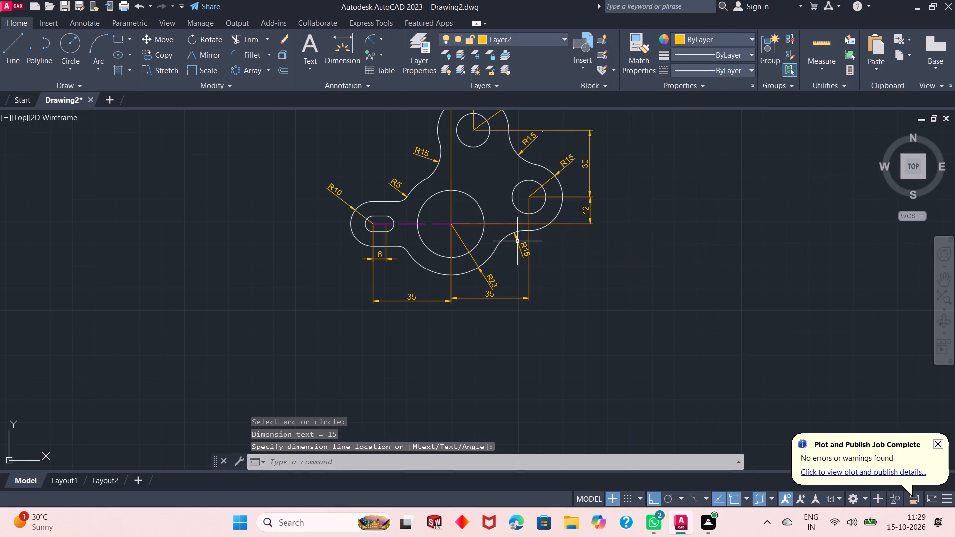
Add a radius dimension to the small lower fillet joining the slotted arm to the main body.
scroll(624, 296, "down", 1)
scroll(494, 215, "up", 1)
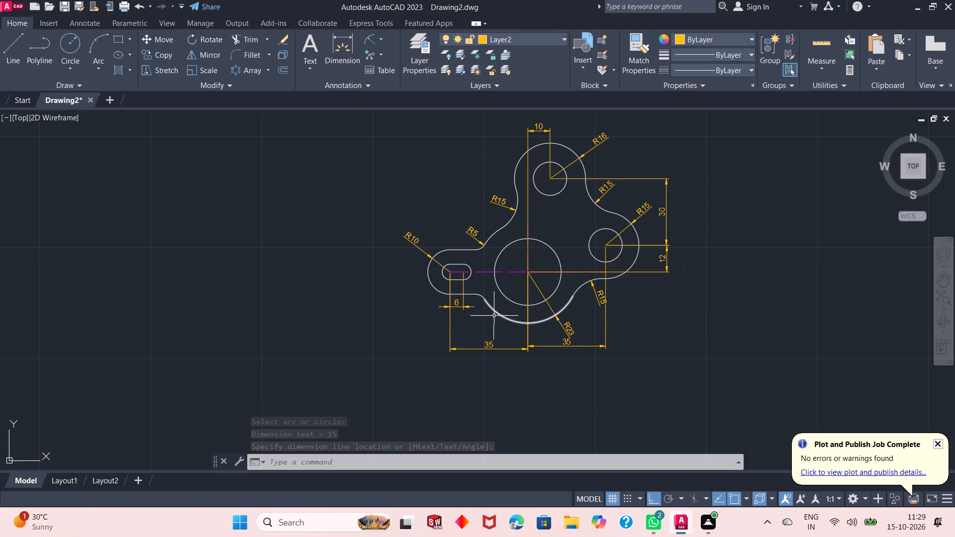
right_click(344, 290)
left_click(405, 49)
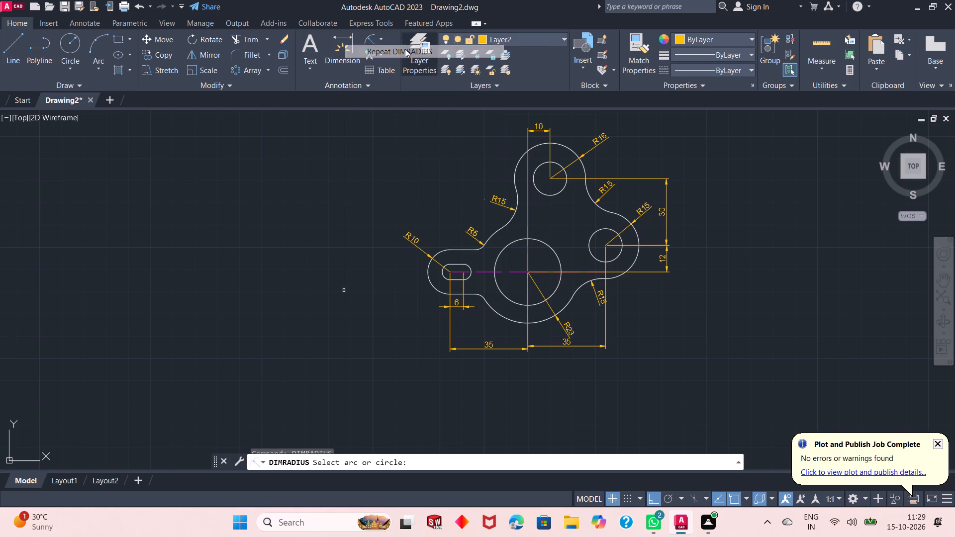
scroll(473, 300, "up", 2)
left_click(491, 294)
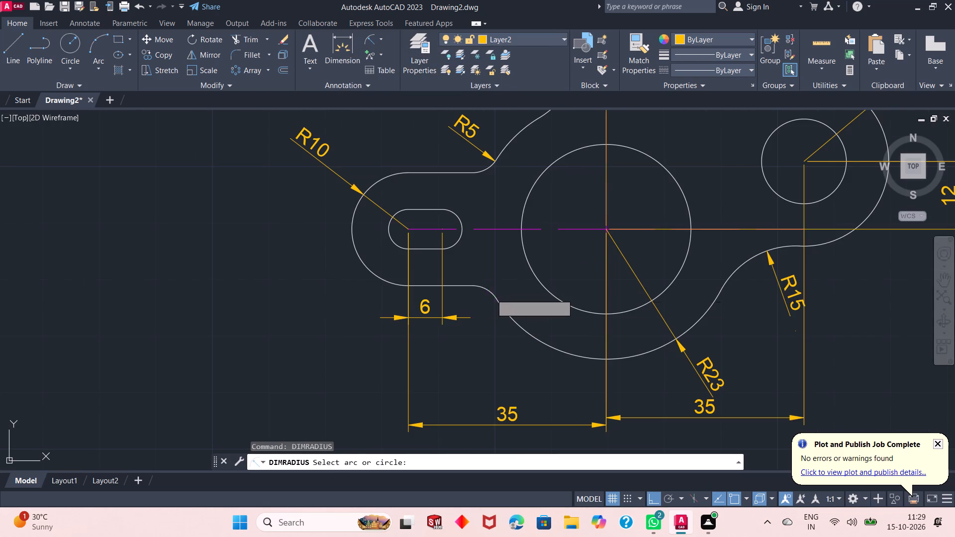
left_click(491, 294)
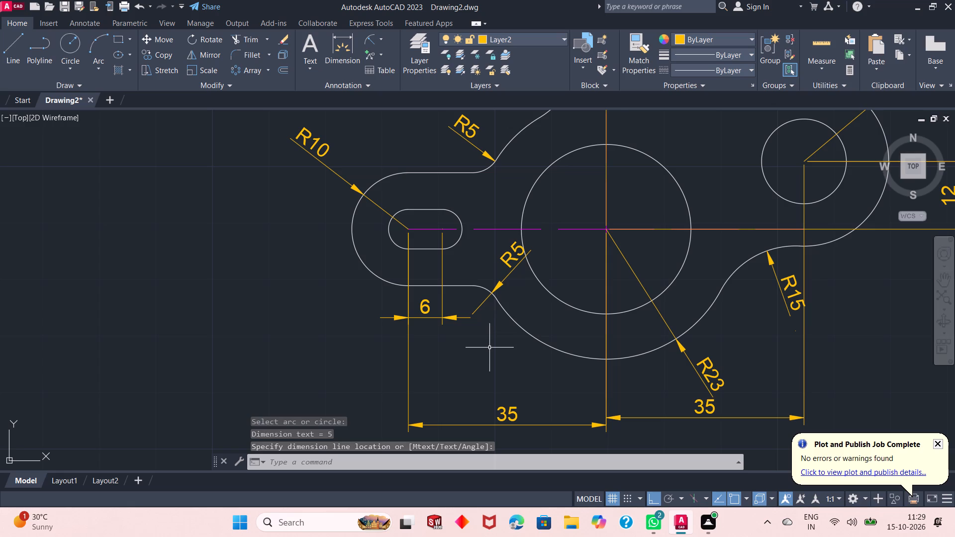
Add a radius dimension to the slot's right end arc.
scroll(489, 348, "down", 1)
right_click(276, 247)
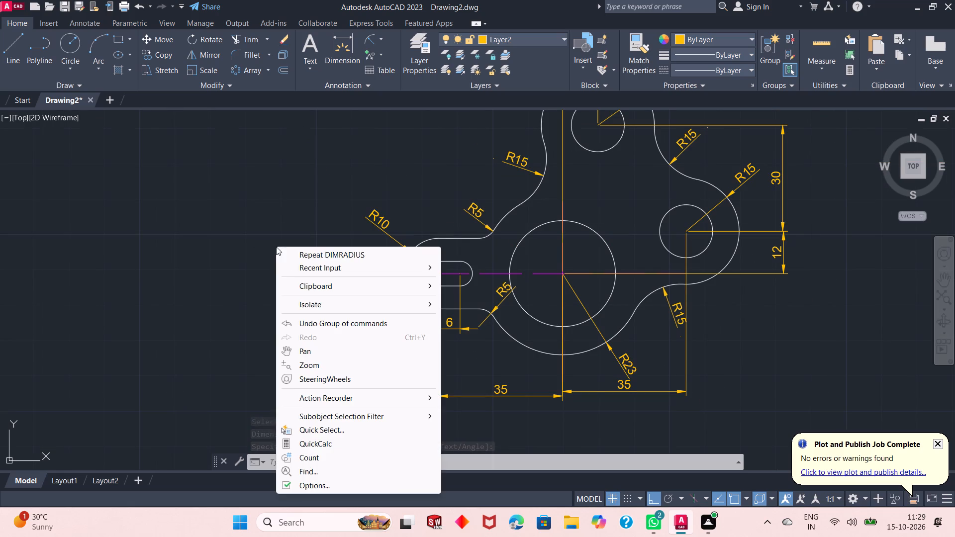
left_click(296, 254)
scroll(429, 271, "up", 2)
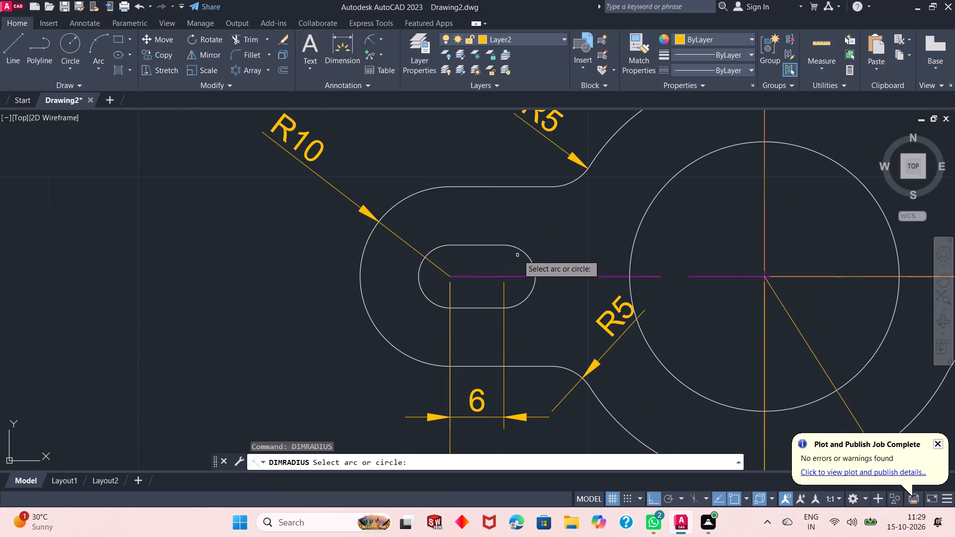
left_click(529, 254)
left_click(530, 254)
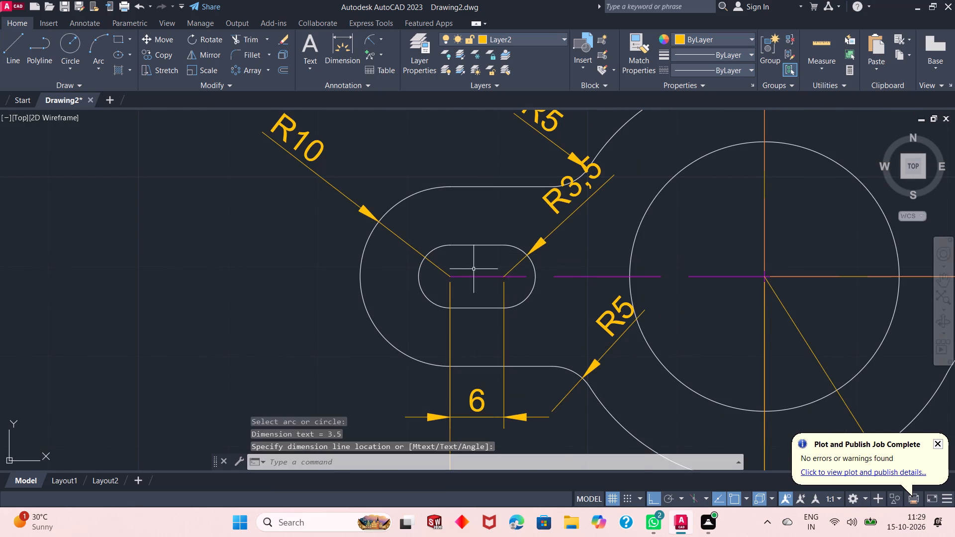
Undo the radius dimension on the slot's right end arc and place it again at a shallower angle just outside the arc.
scroll(473, 268, "down", 2)
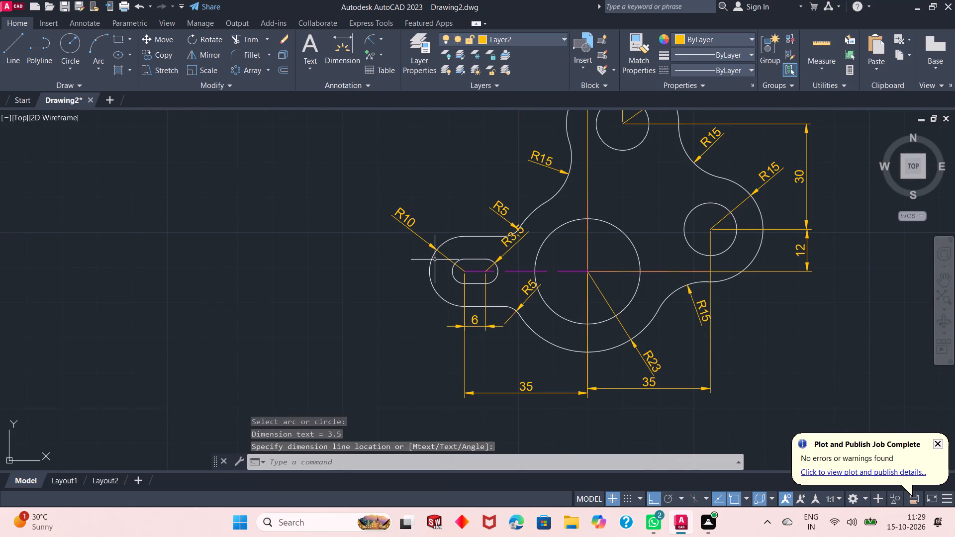
key("ctrl+z")
key("ctrl+z")
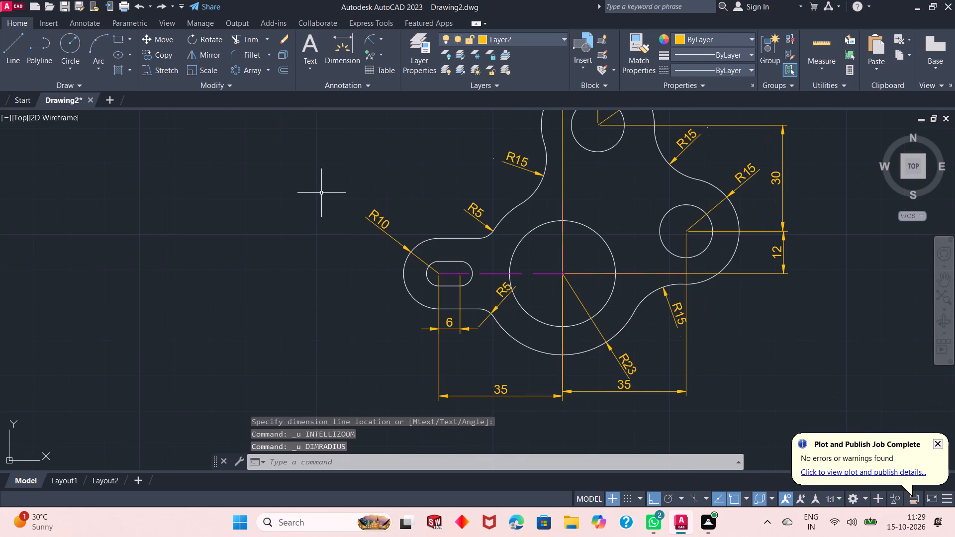
right_click(321, 193)
left_click(348, 209)
left_click(499, 227)
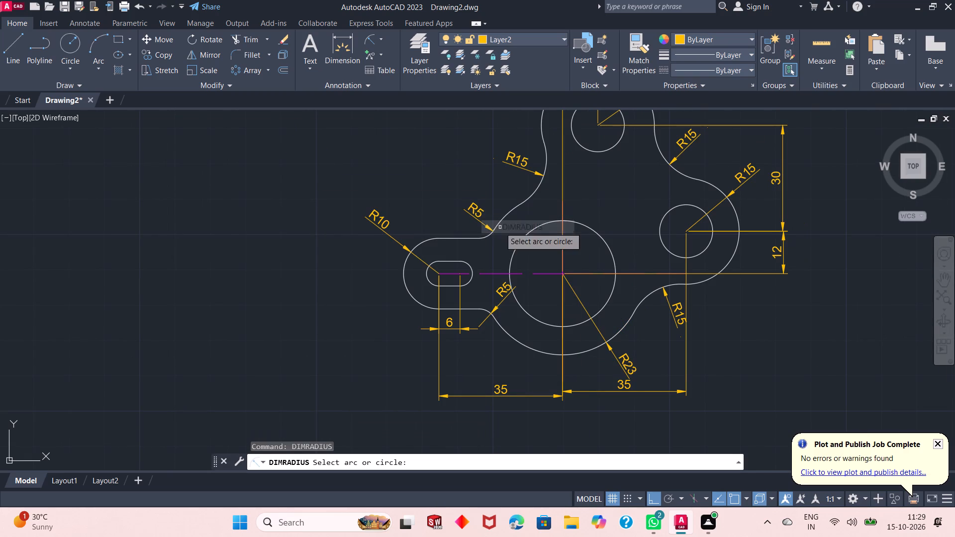
scroll(469, 269, "up", 2)
left_click(469, 269)
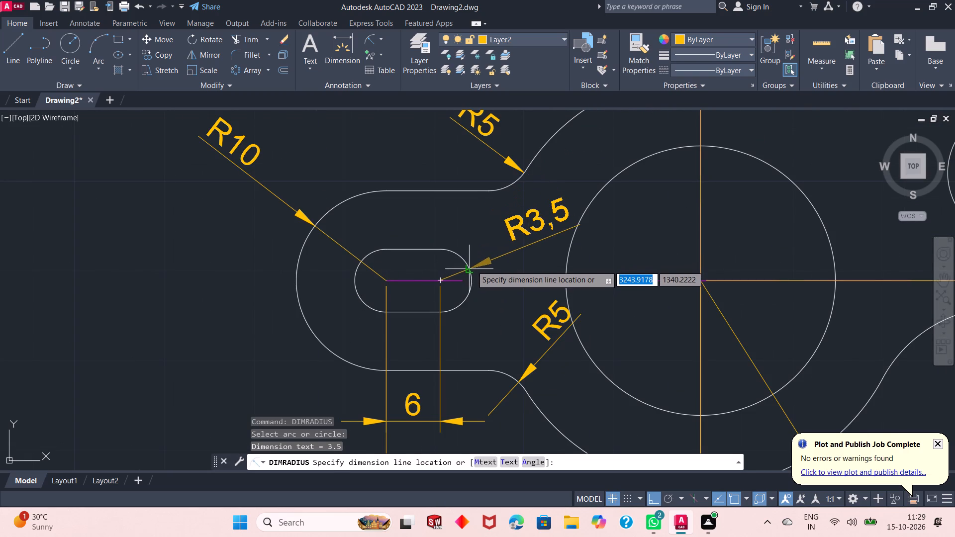
left_click(479, 260)
Add a diameter dimension to the large central circle, with its text inside the circle.
scroll(372, 273, "down", 1)
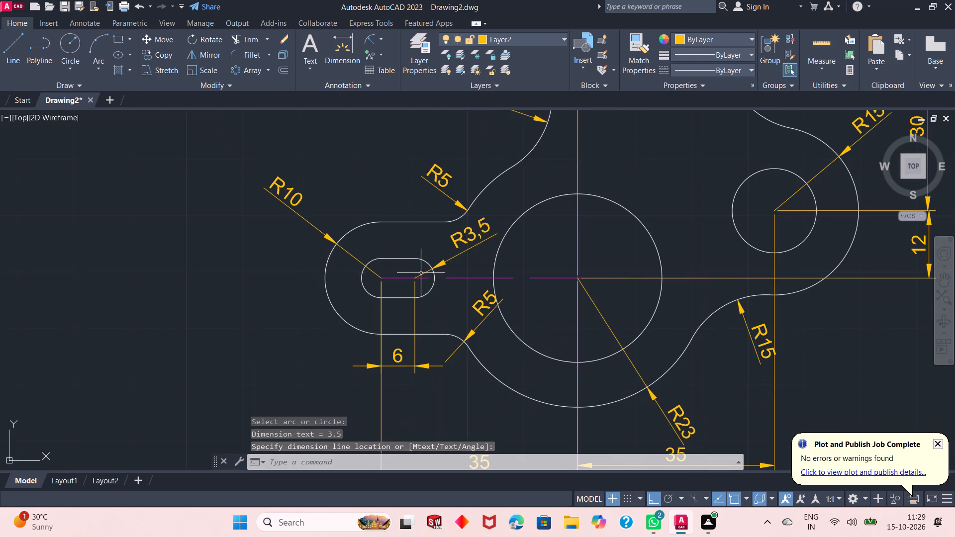
scroll(396, 293, "down", 2)
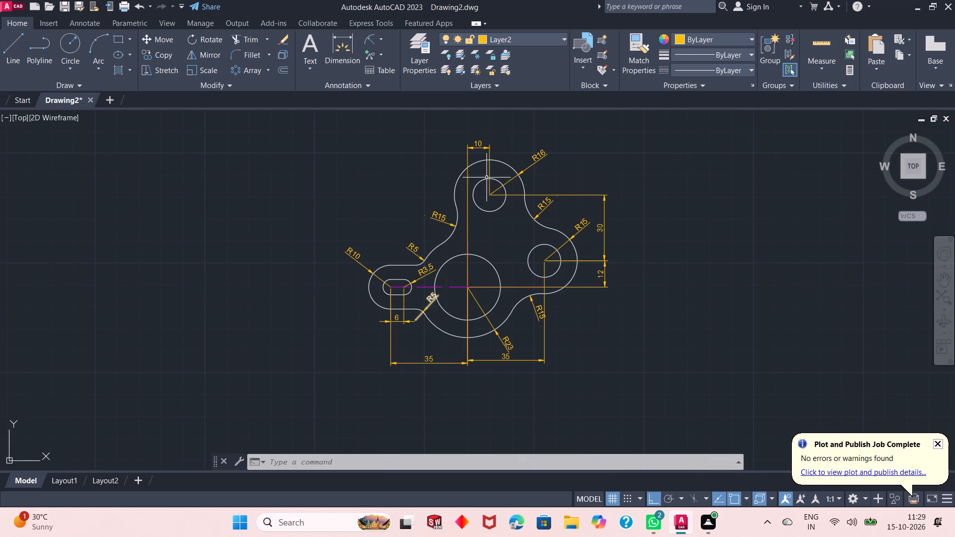
left_click(382, 39)
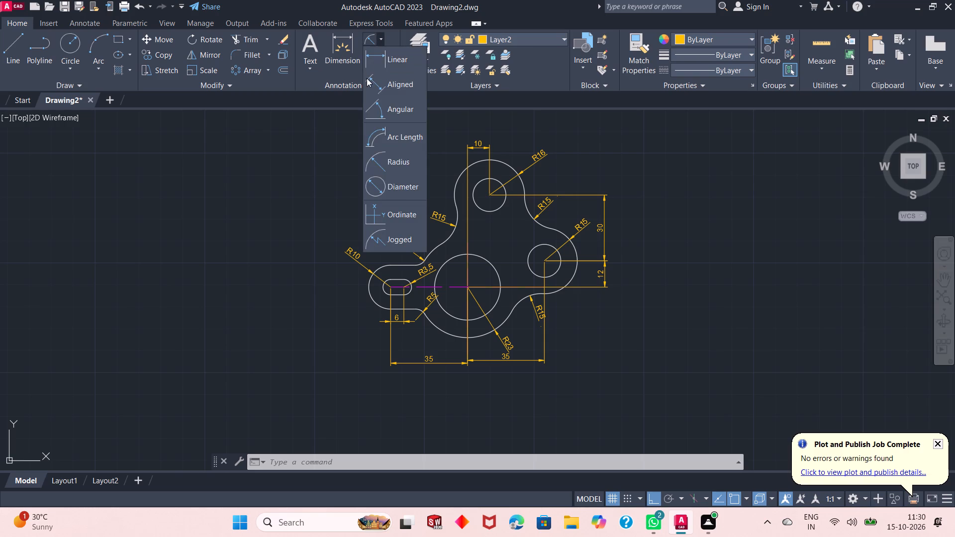
left_click(386, 181)
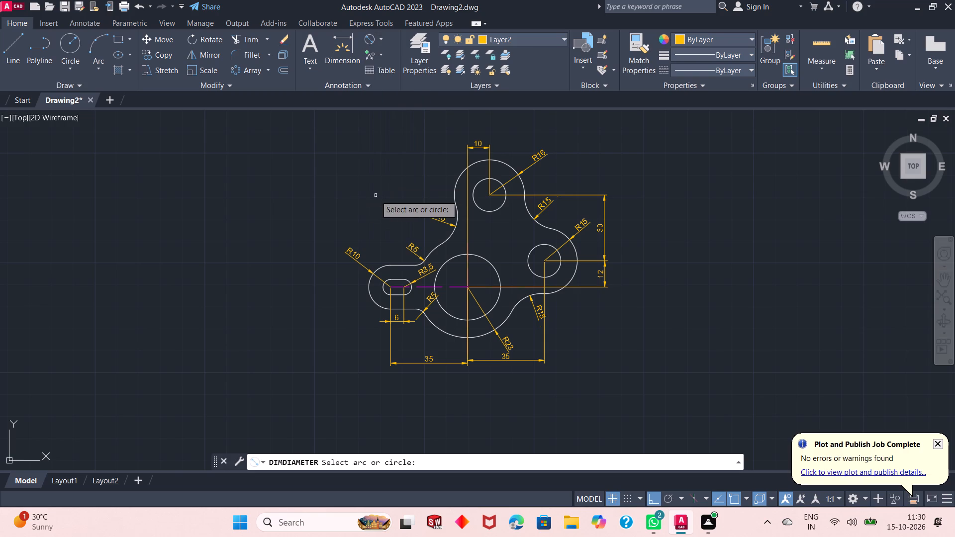
scroll(434, 312, "up", 1)
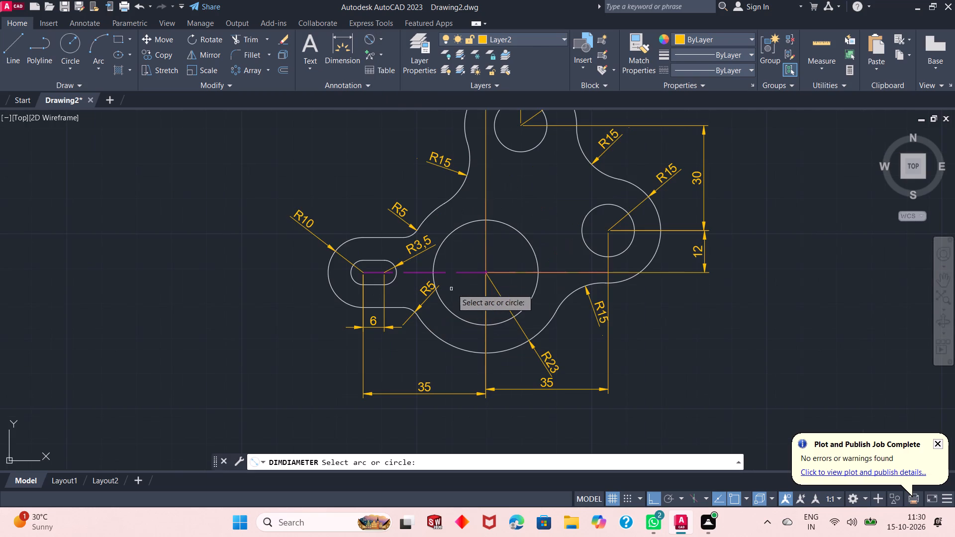
left_click(518, 232)
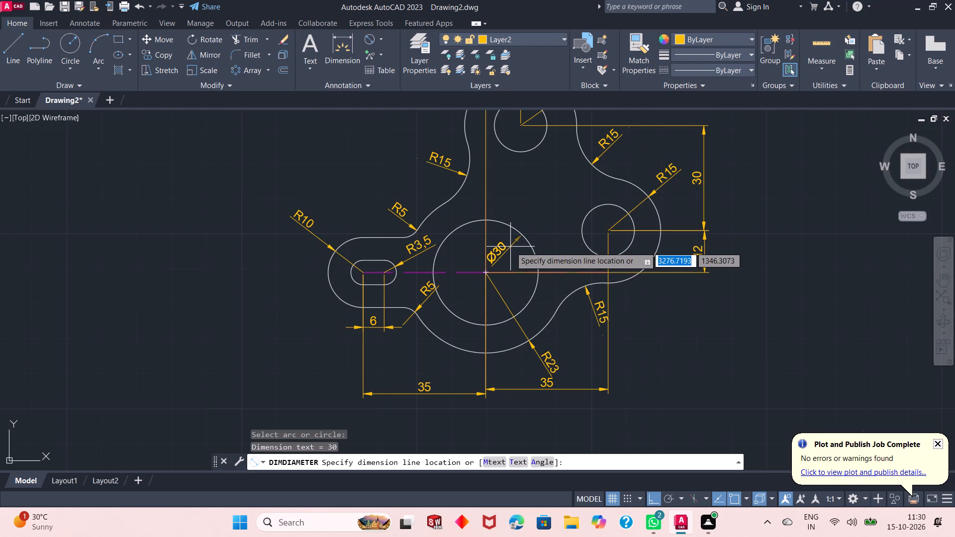
left_click(510, 247)
Add a diameter dimension to the hole in the right-hand lobe, placed outside the hole's upper left.
right_click(295, 146)
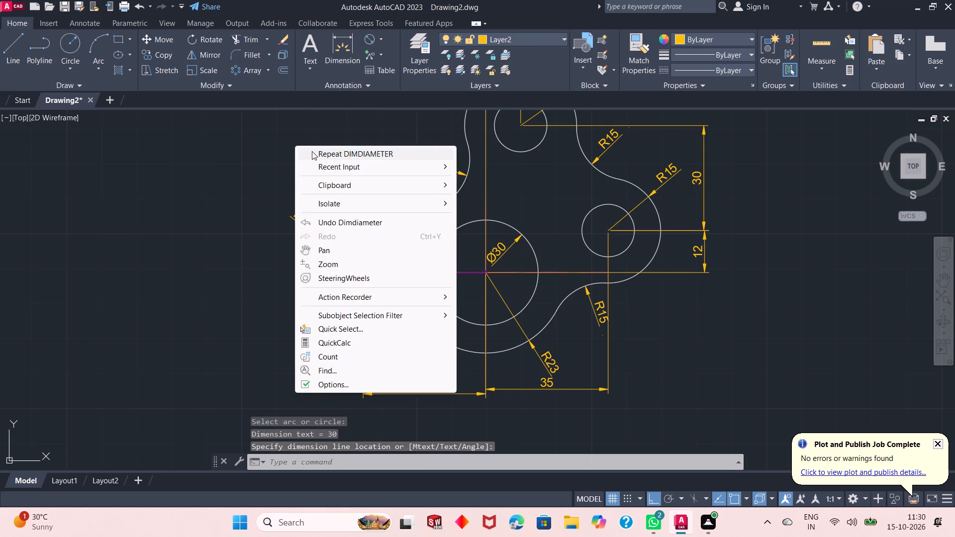
left_click(312, 151)
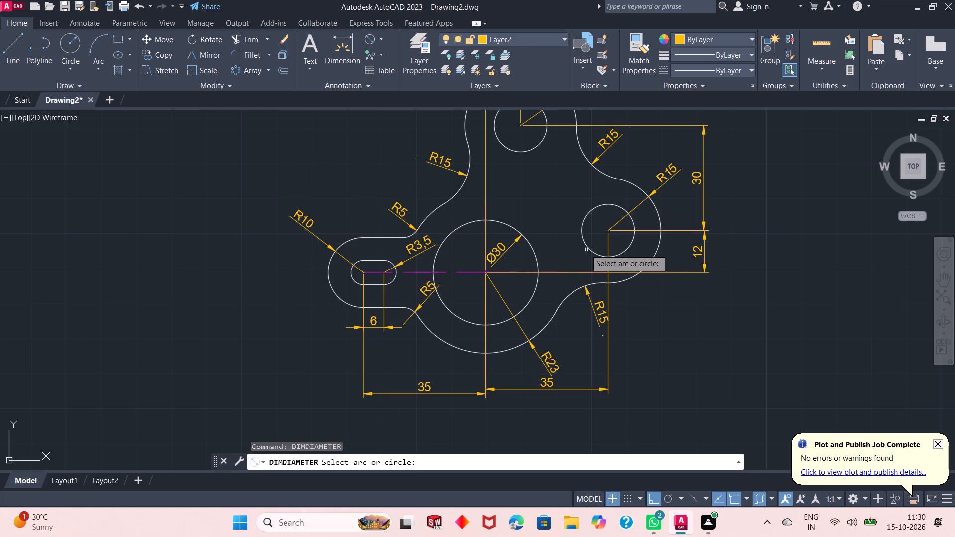
left_click(583, 221)
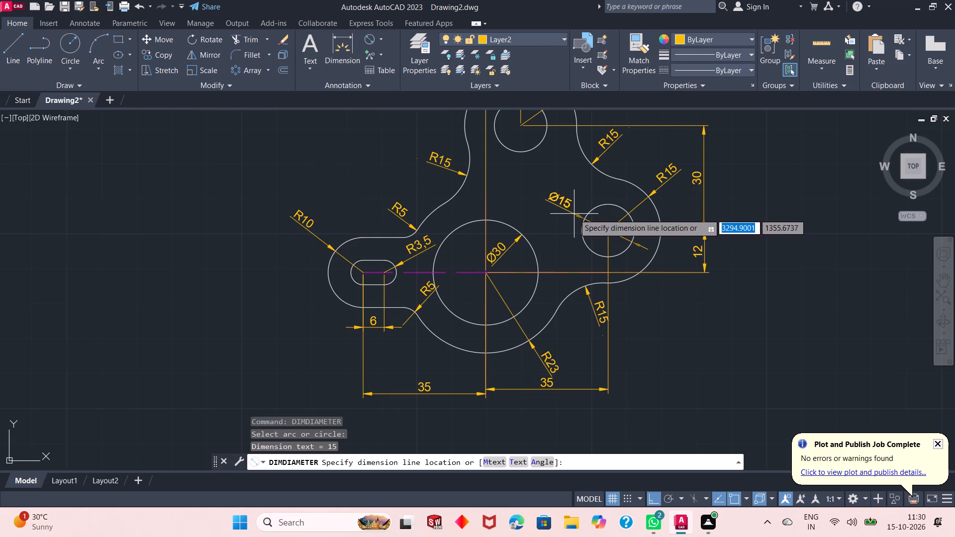
left_click(574, 214)
Add a diameter dimension to the hole in the top lobe, placed outside the hole's lower right.
right_click(306, 152)
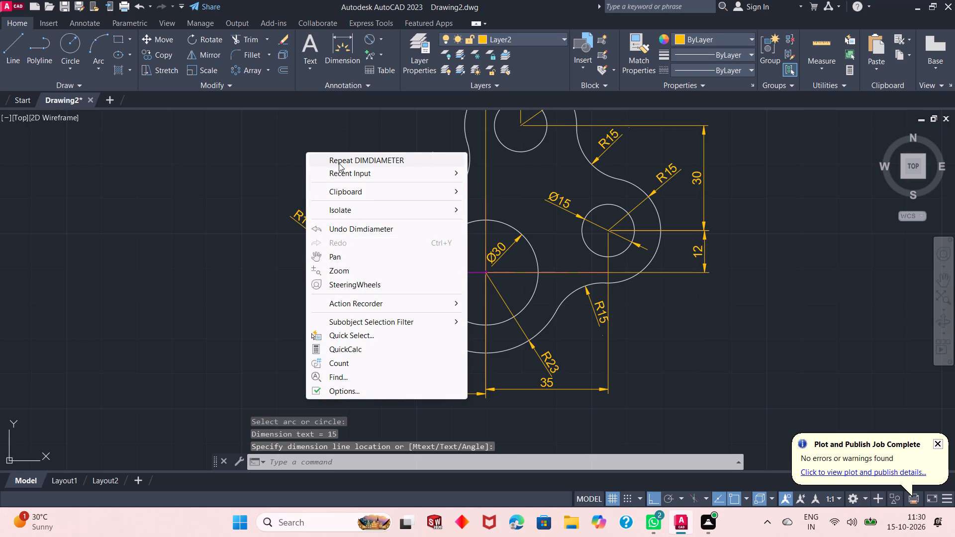
left_click(339, 163)
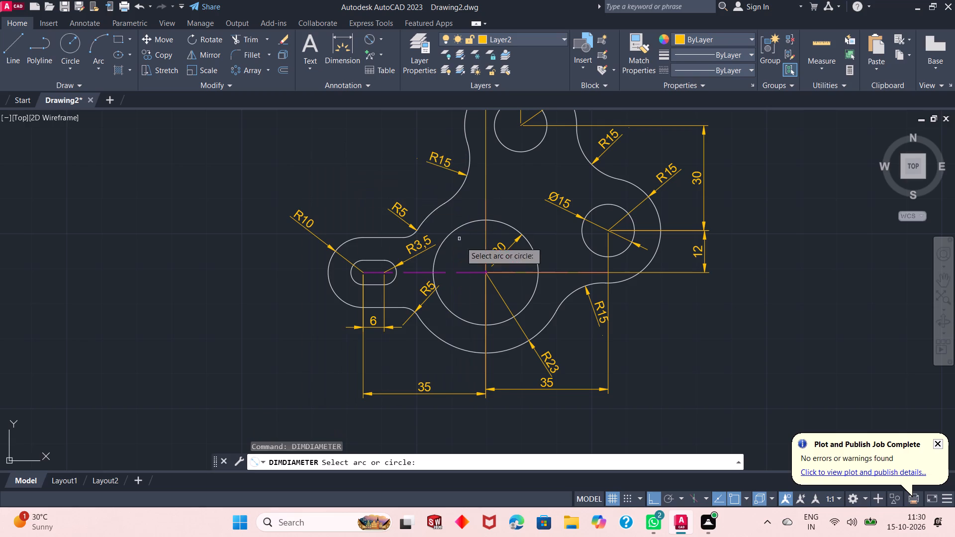
scroll(503, 271, "down", 1)
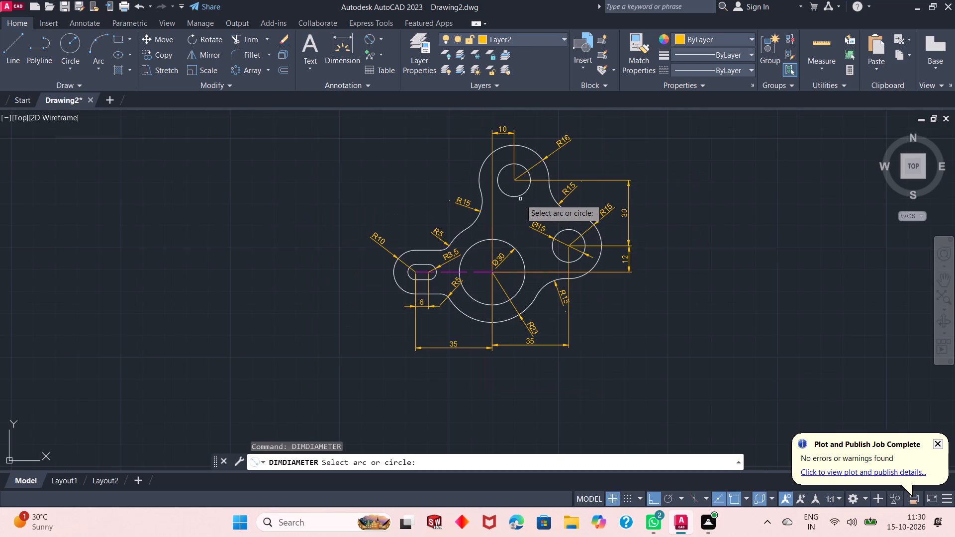
left_click(522, 195)
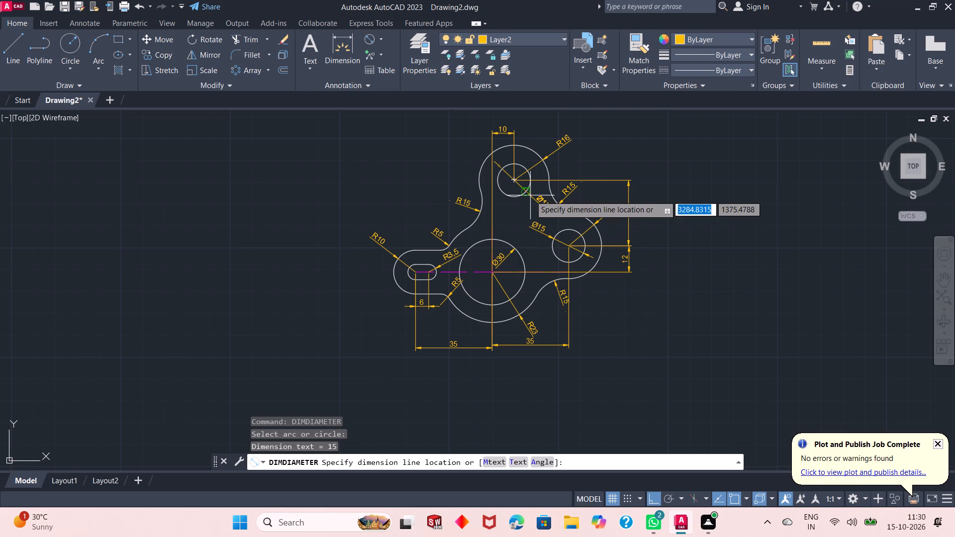
left_click(530, 195)
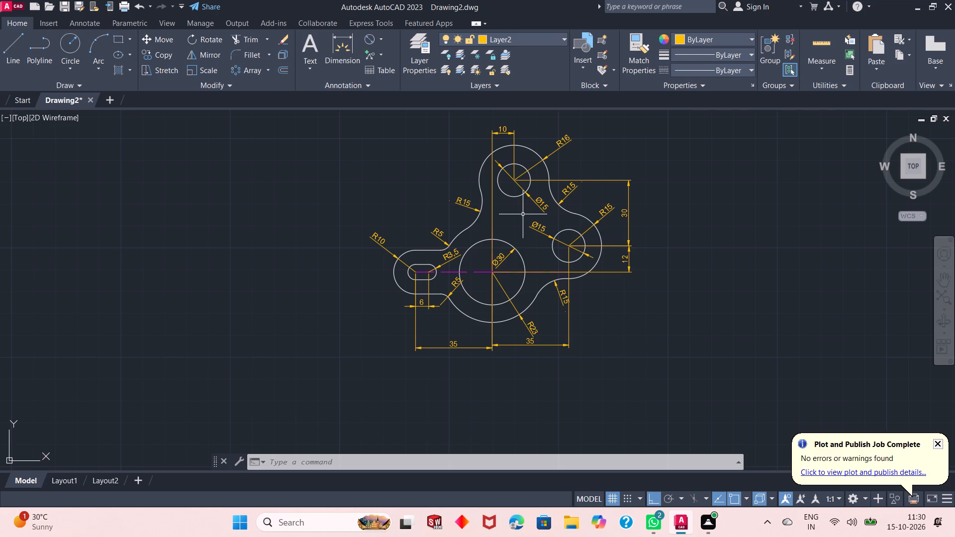
Examine the whole part and its dimensions for completeness and legibility.
scroll(500, 262, "up", 1)
scroll(500, 262, "down", 1)
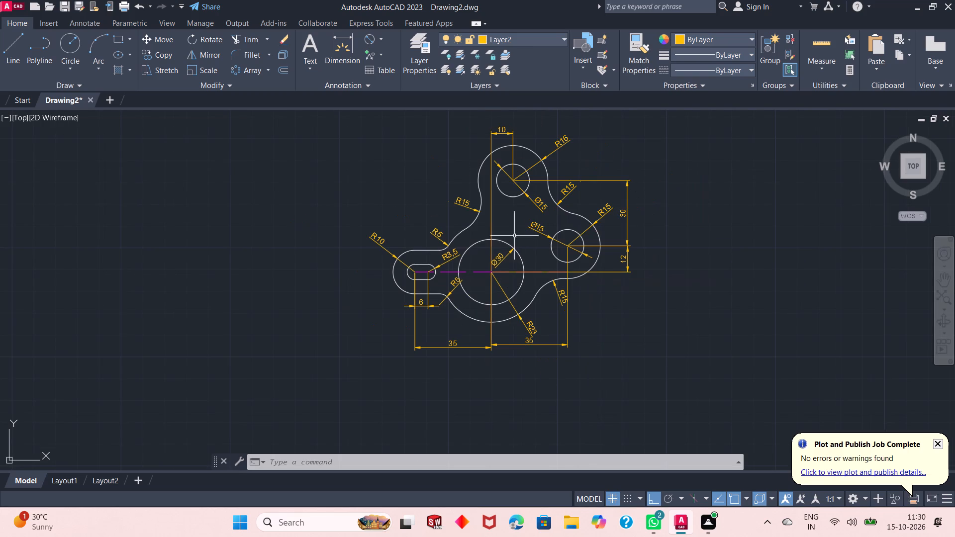
scroll(491, 244, "up", 1)
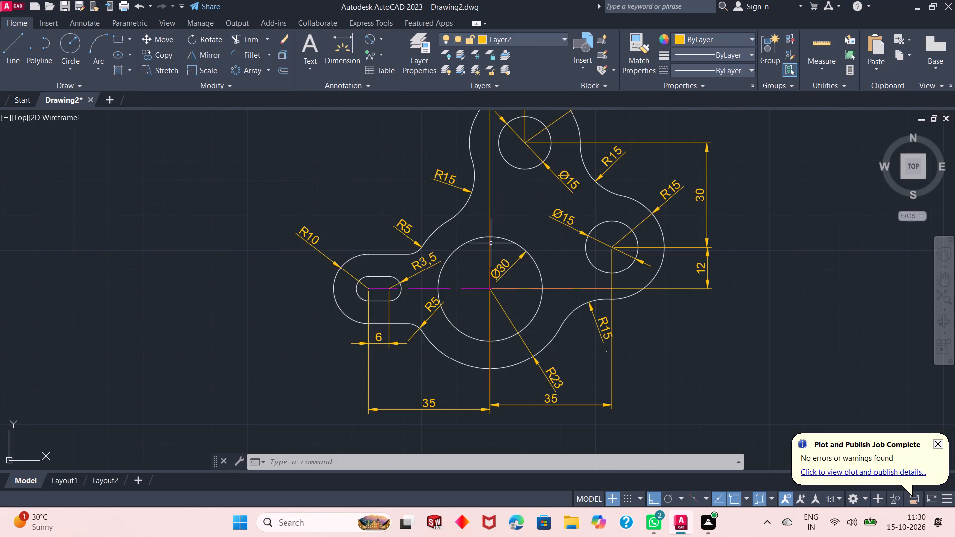
scroll(500, 220, "down", 1)
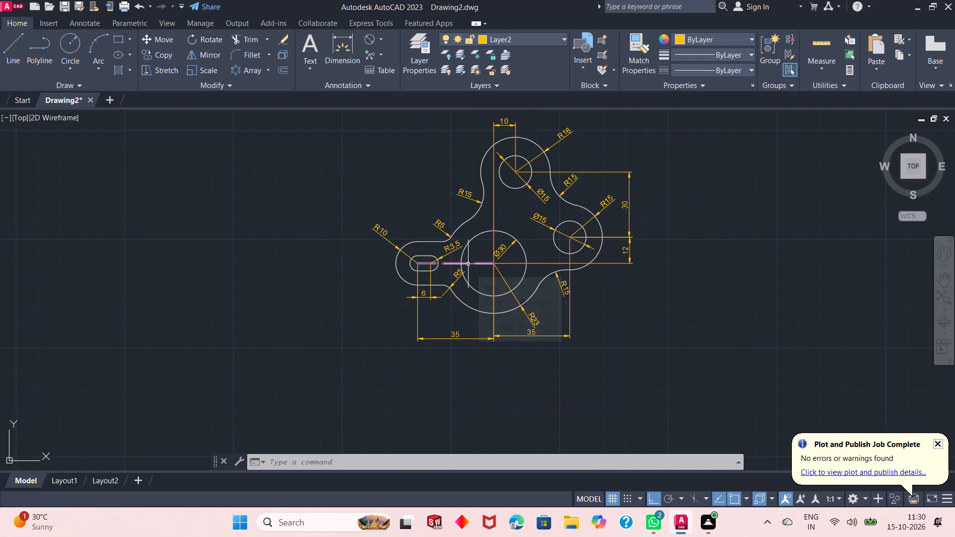
scroll(509, 299, "up", 2)
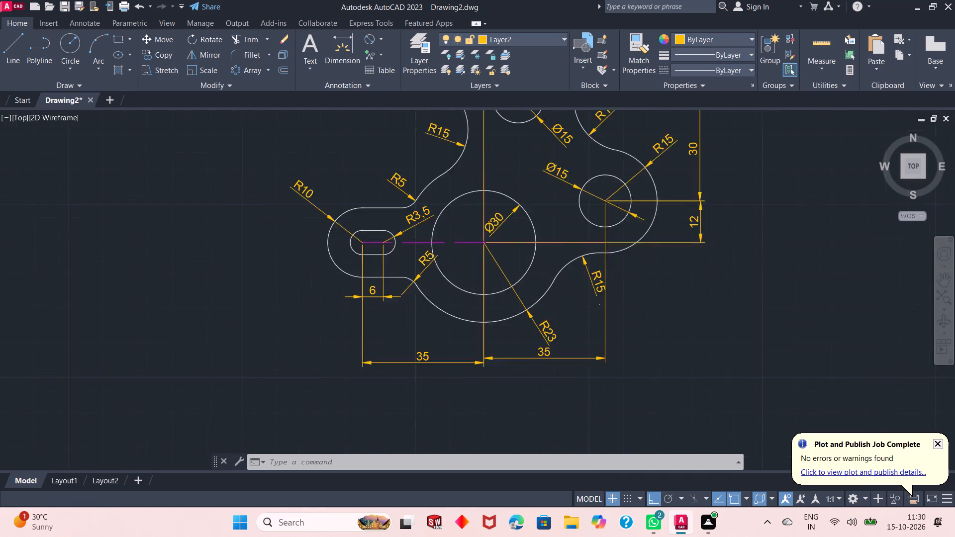
scroll(498, 268, "down", 3)
scroll(500, 260, "up", 1)
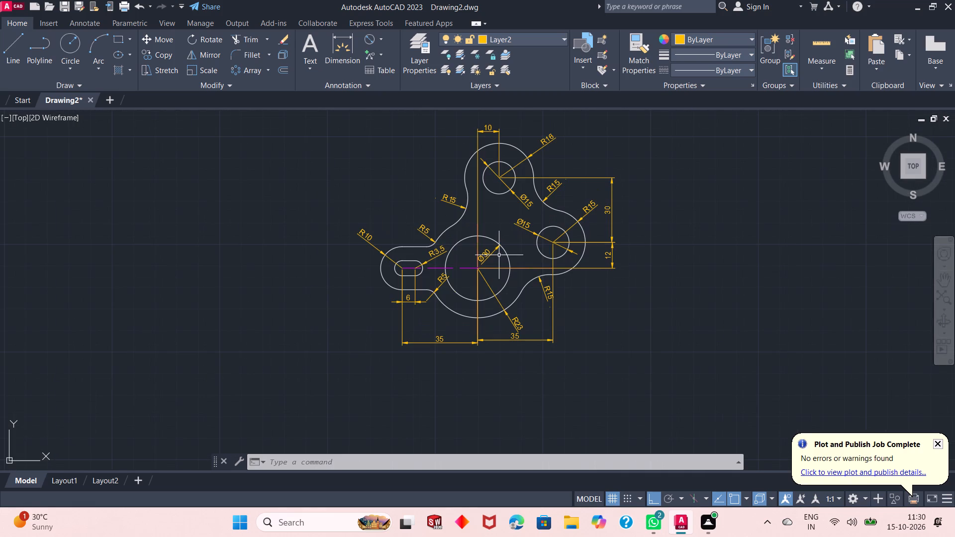
scroll(494, 286, "down", 1)
scroll(492, 265, "up", 2)
scroll(492, 265, "down", 1)
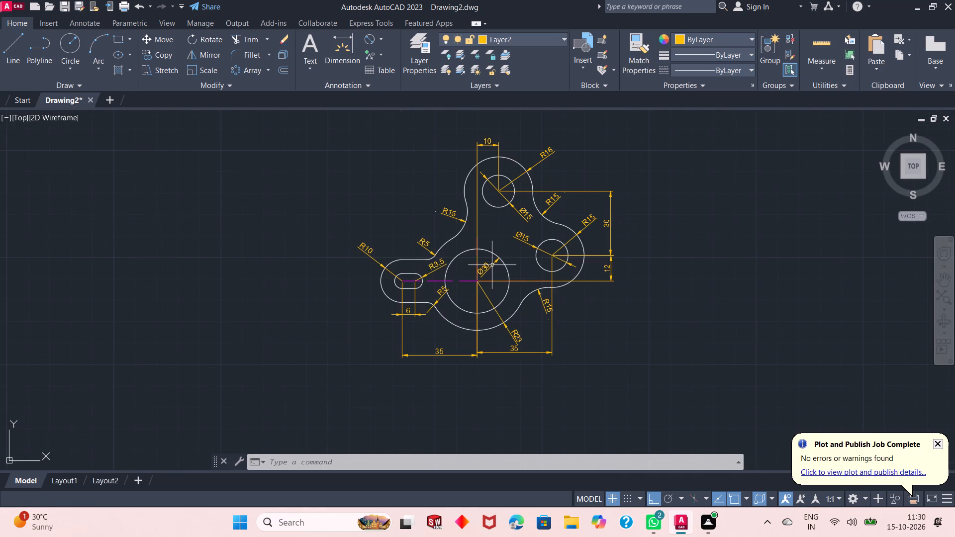
Turn off command log file recording with LOGFILEOFF.
left_click(306, 460)
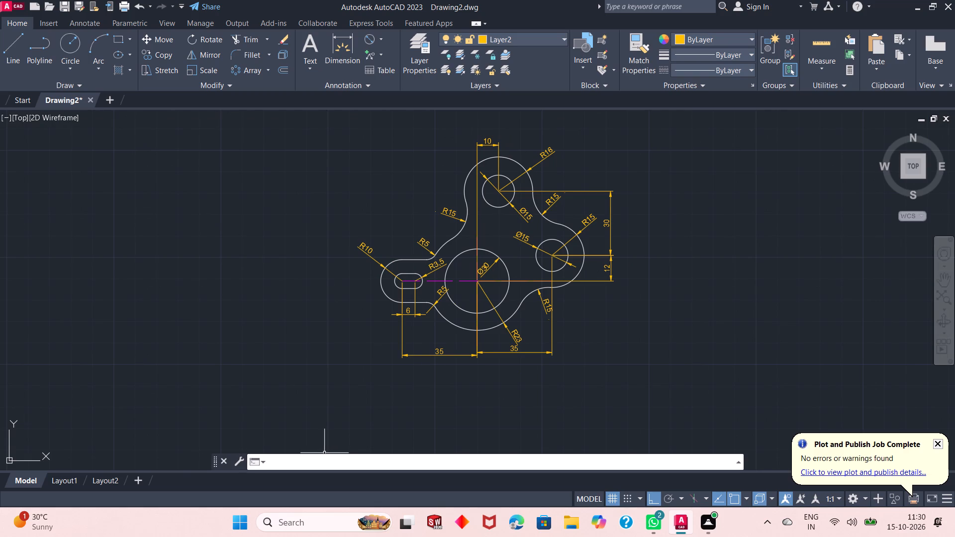
type("lo")
key("g")
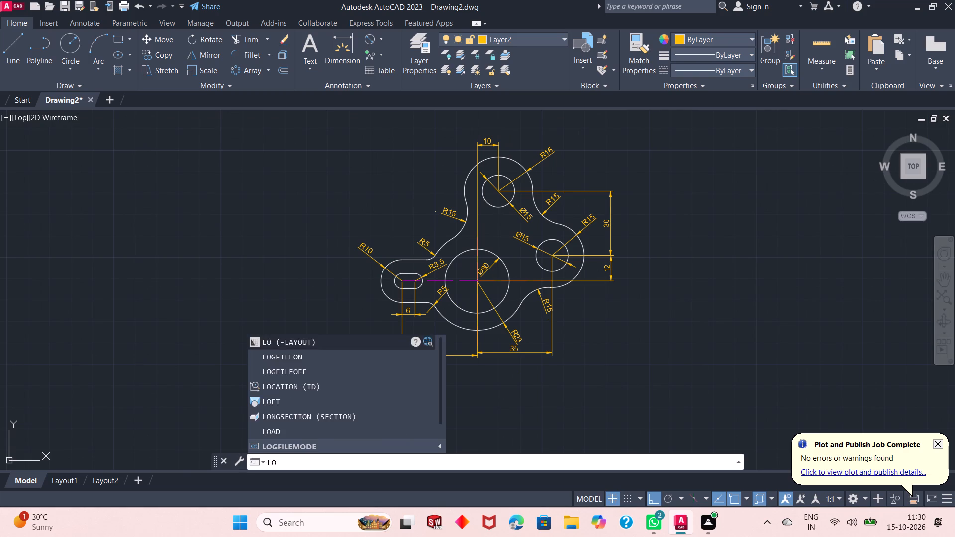
left_click(304, 372)
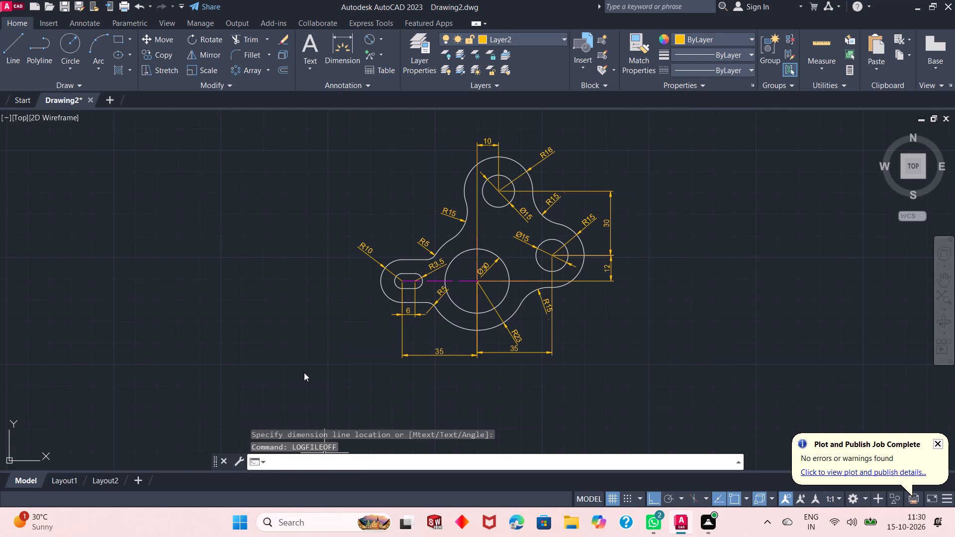
Save the drawing as "3-lobe flange plate" in the Dp AutoCAD folder under the OneDrive documents.
key("ctrl+s")
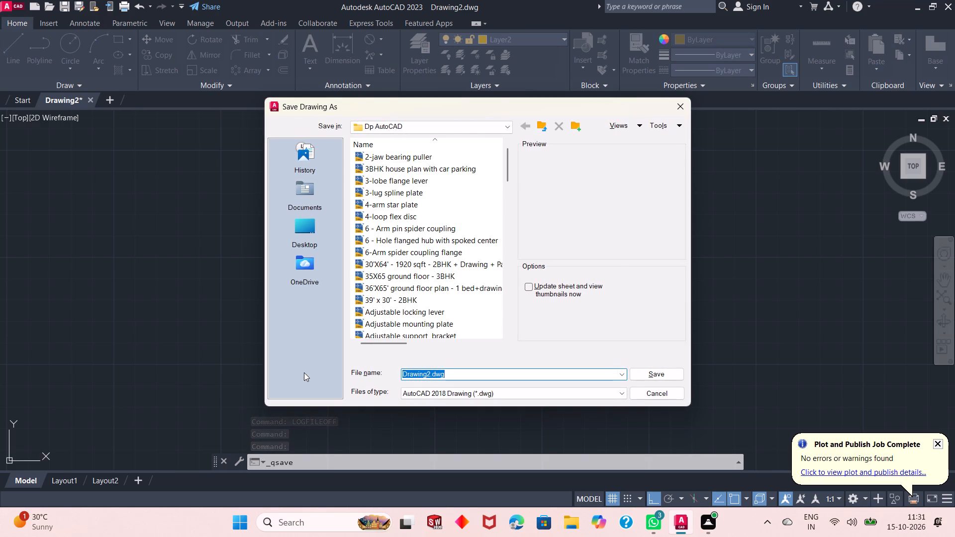
type("3-")
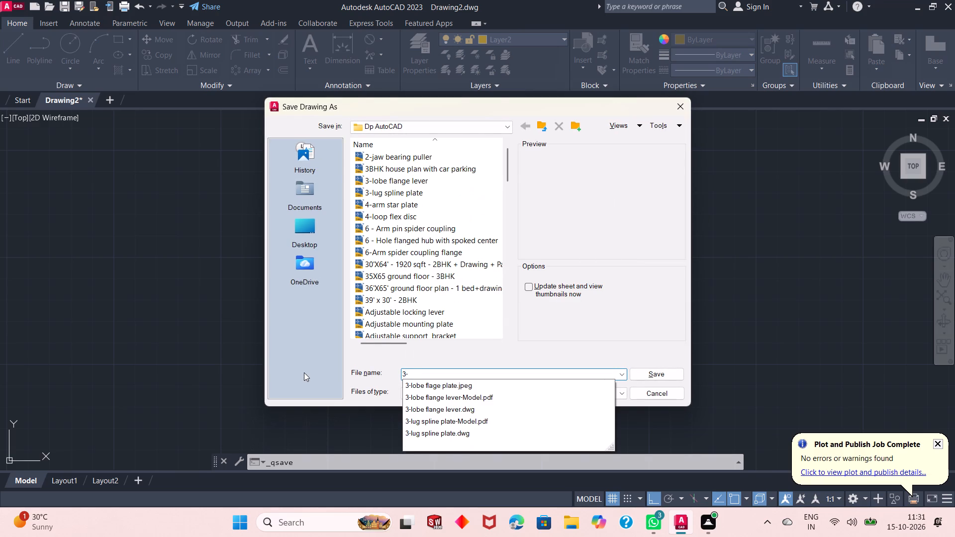
type("lo")
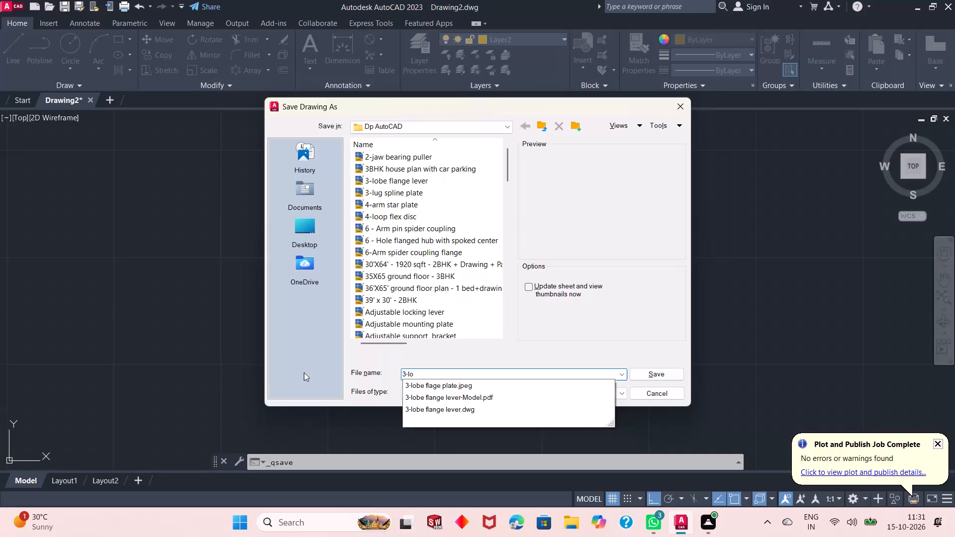
type("be")
key("space")
type("flange")
key("space")
type("plate")
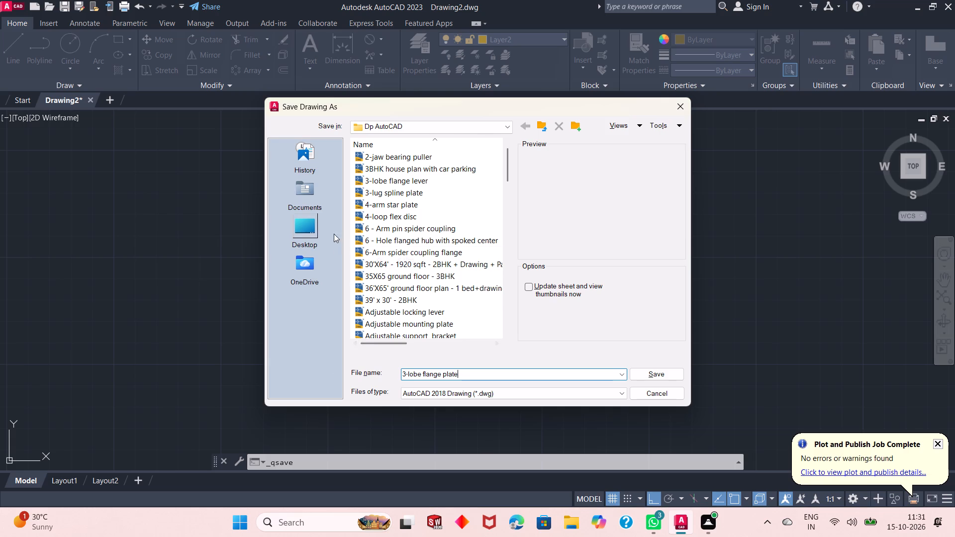
left_click(304, 262)
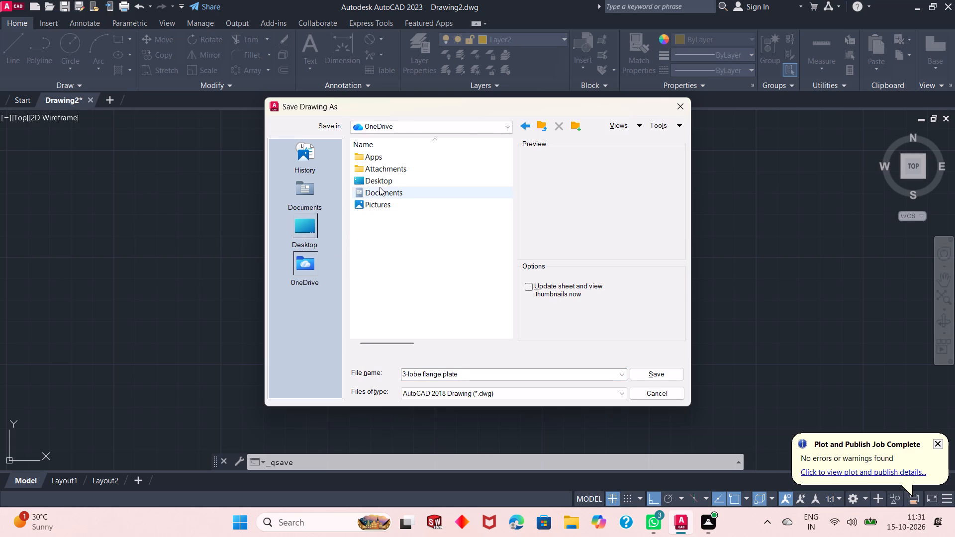
double_click(380, 188)
double_click(382, 182)
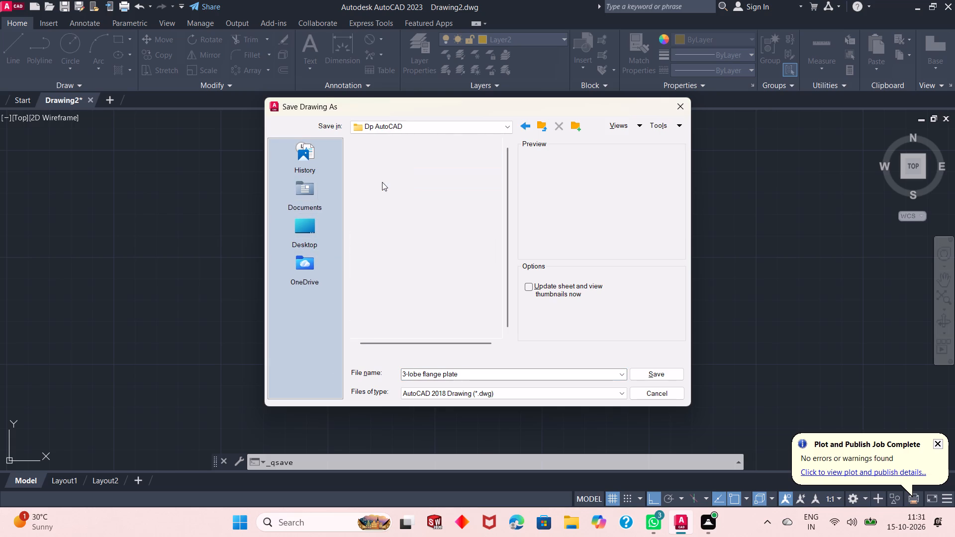
left_click(656, 378)
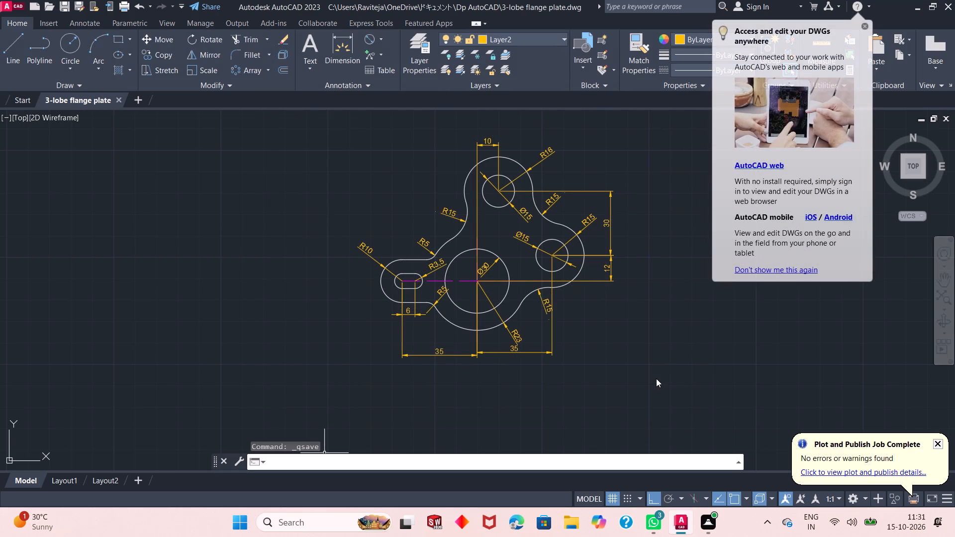
Set up a plot with DWG To PDF.pc3 on ISO expand A4 (297 x 210 mm) paper, landscape and centred.
type("plo")
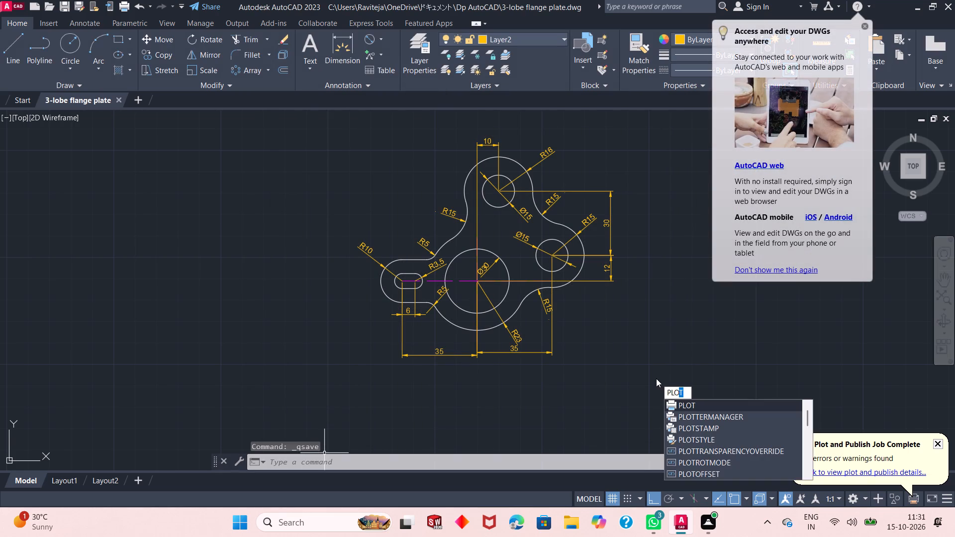
key("Return")
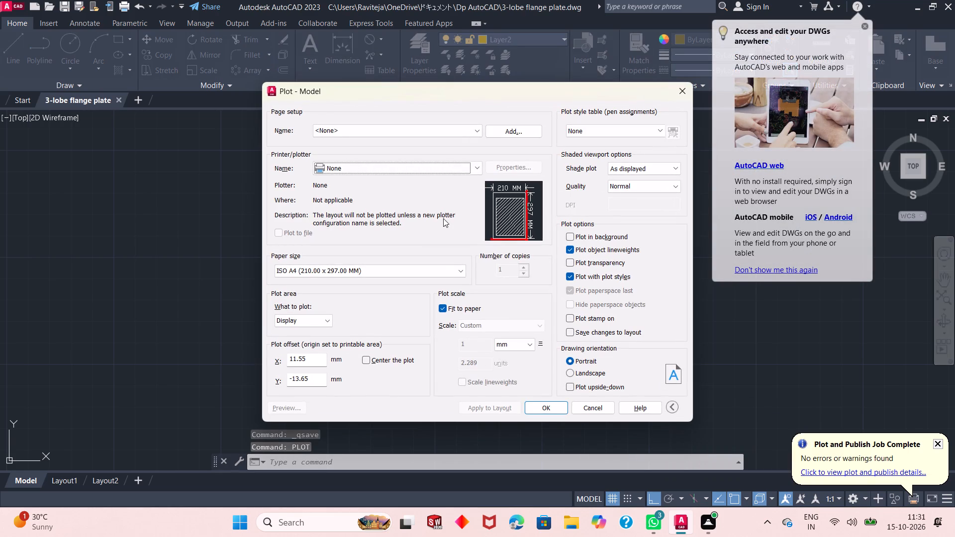
left_click(416, 170)
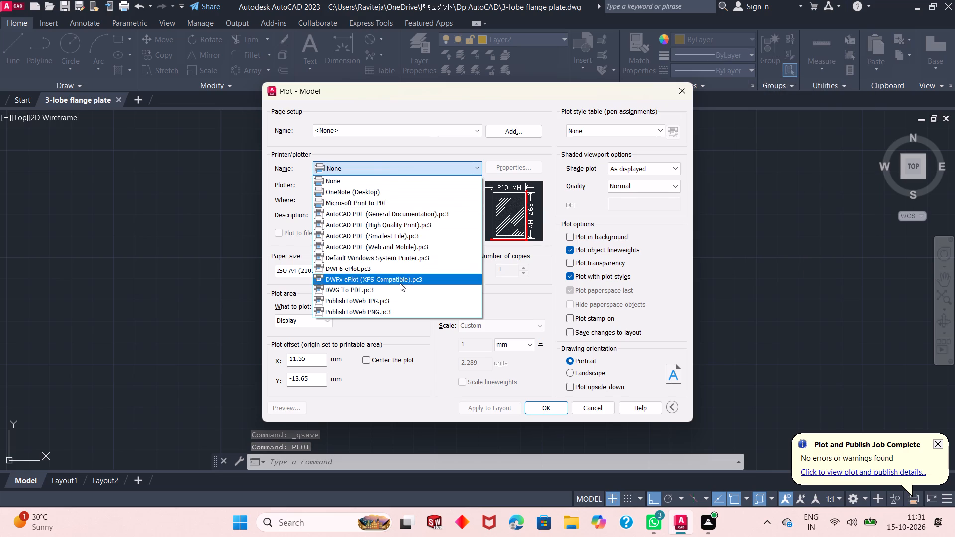
left_click(394, 292)
left_click(383, 275)
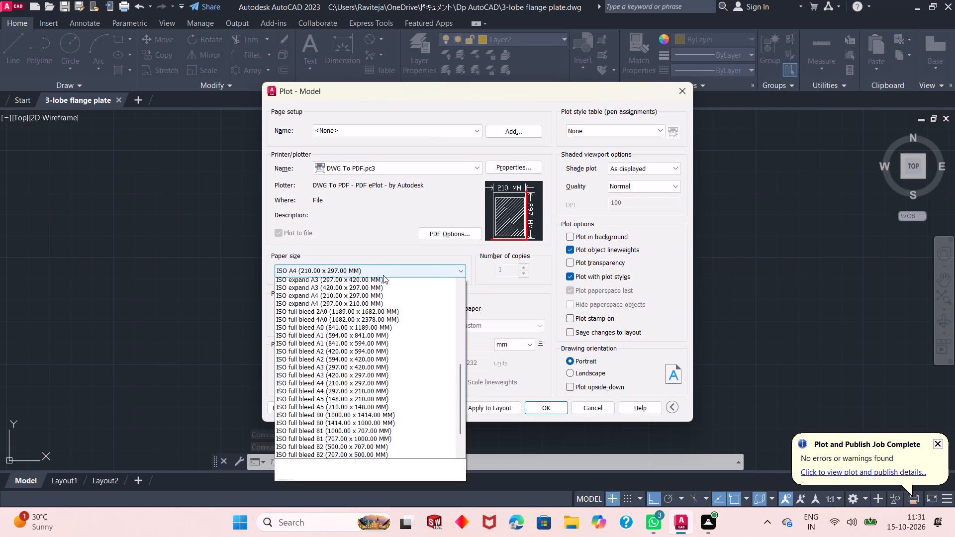
left_click(378, 360)
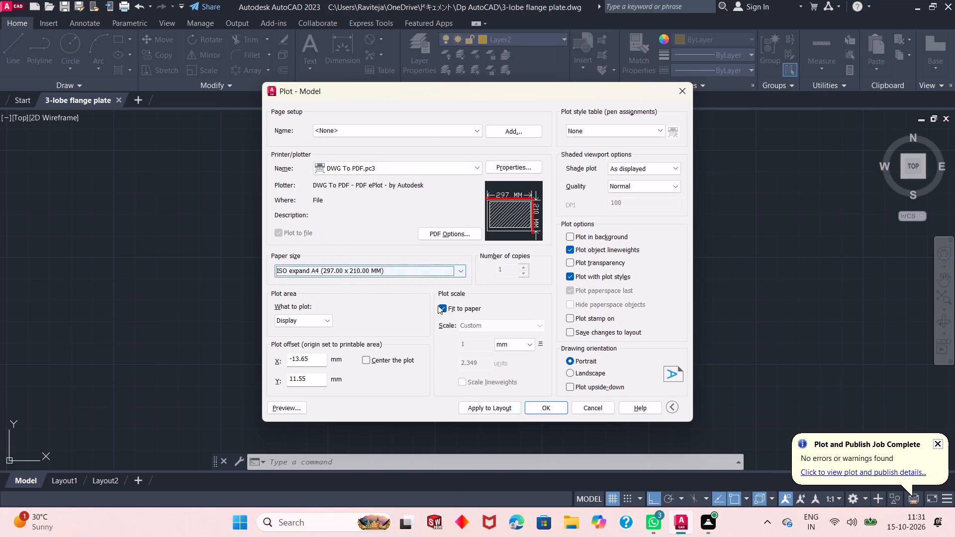
left_click(579, 374)
left_click(383, 359)
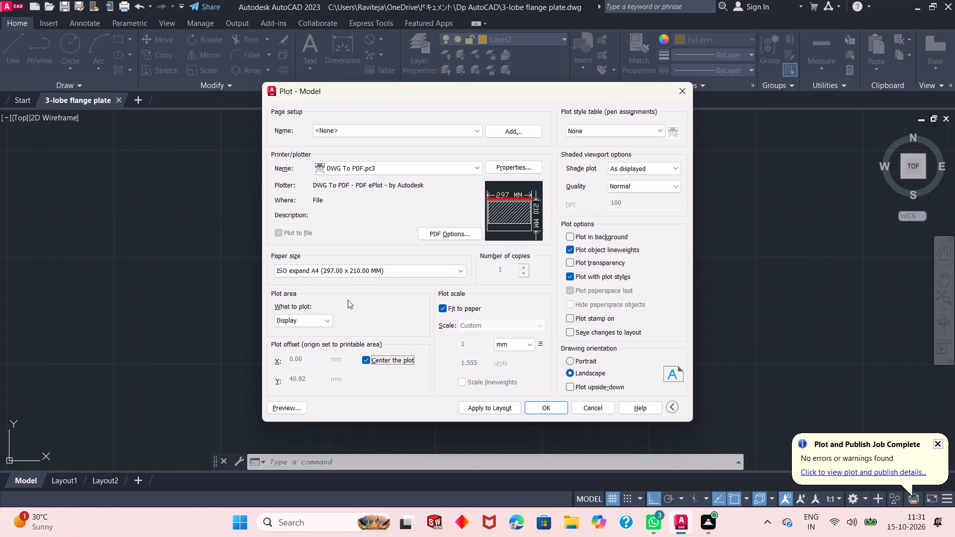
Set the plot area to a window enclosing the whole part with its dimensions, and accept the plot settings.
left_click(319, 320)
left_click(317, 355)
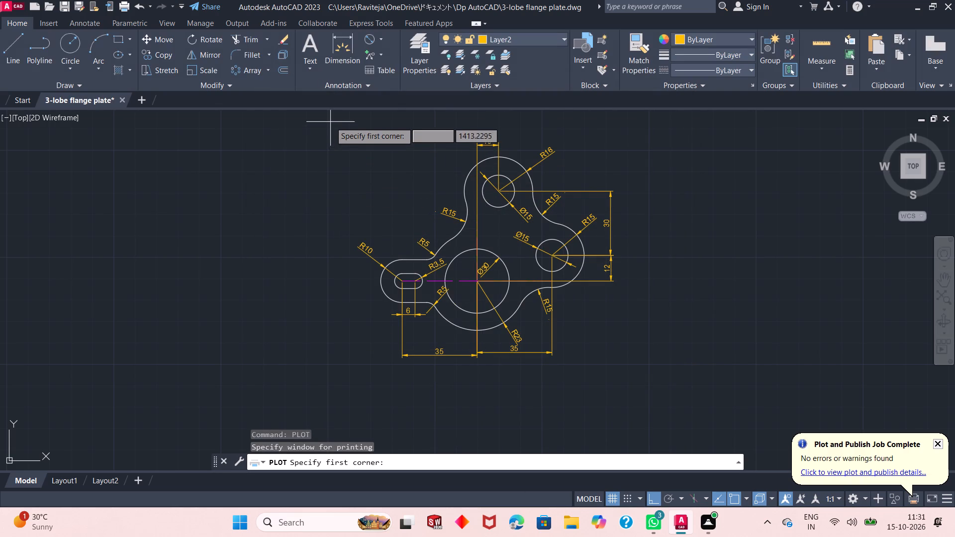
left_click(329, 119)
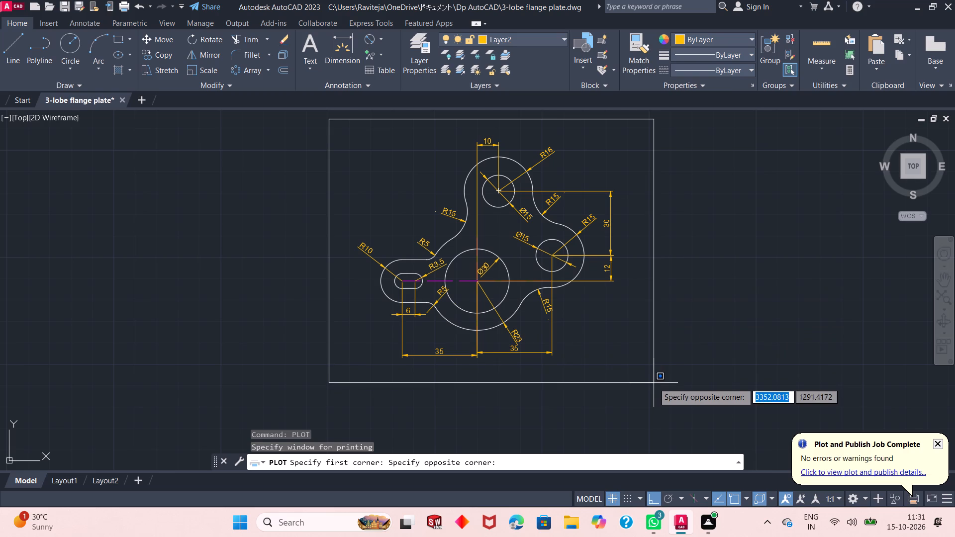
left_click(653, 386)
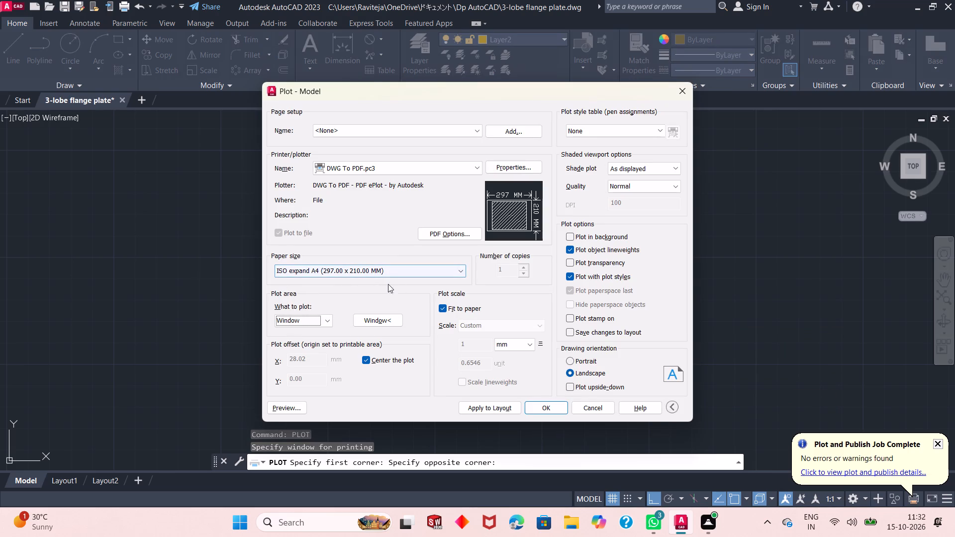
left_click(549, 409)
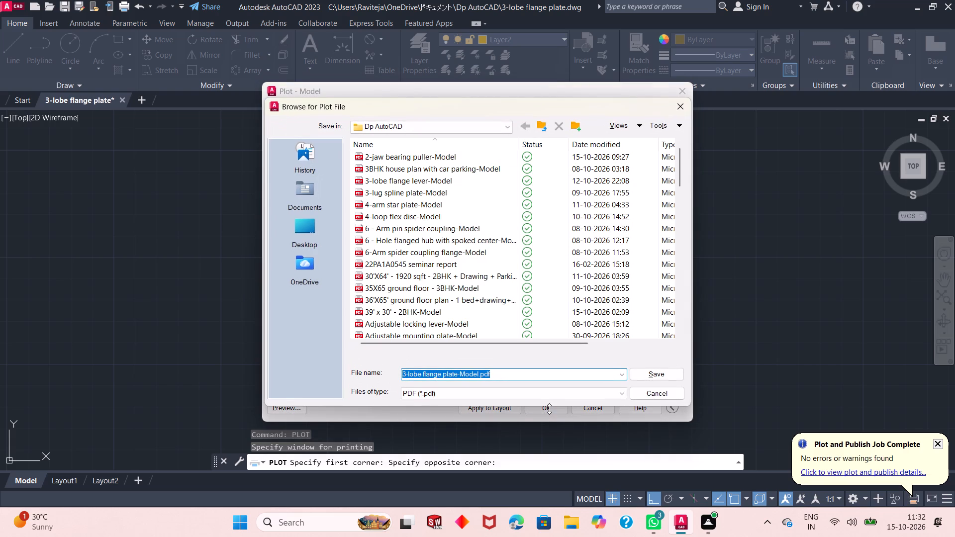